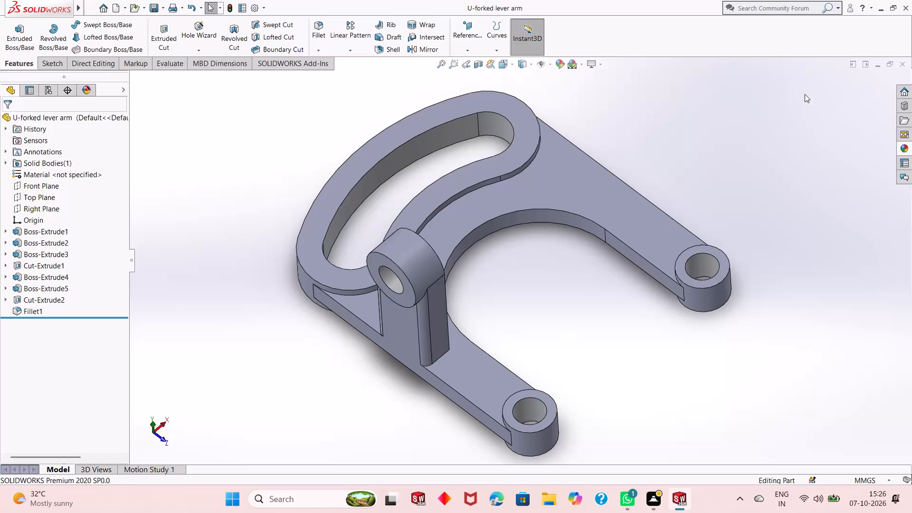
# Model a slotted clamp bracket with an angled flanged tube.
# Close the U-forked lever arm part and create a new part document.
pyautogui.click(900, 61)
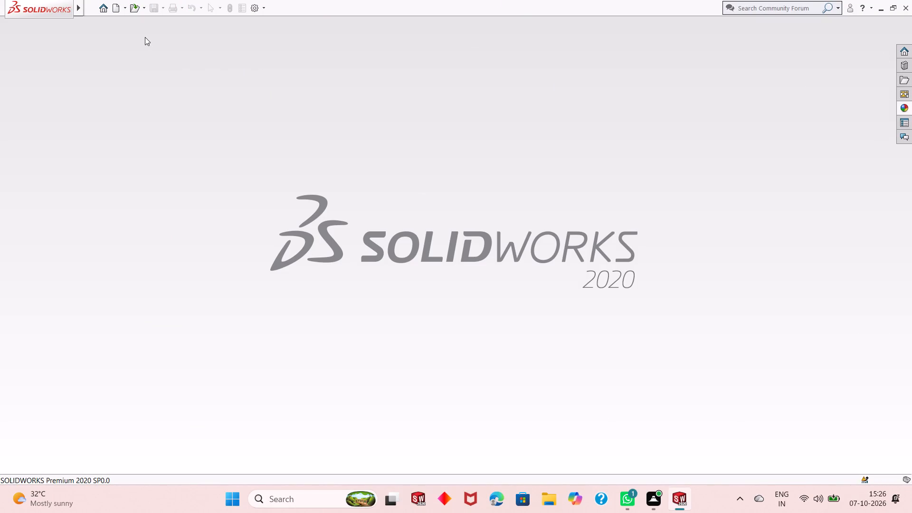
pyautogui.click(113, 6)
pyautogui.doubleClick(230, 225)
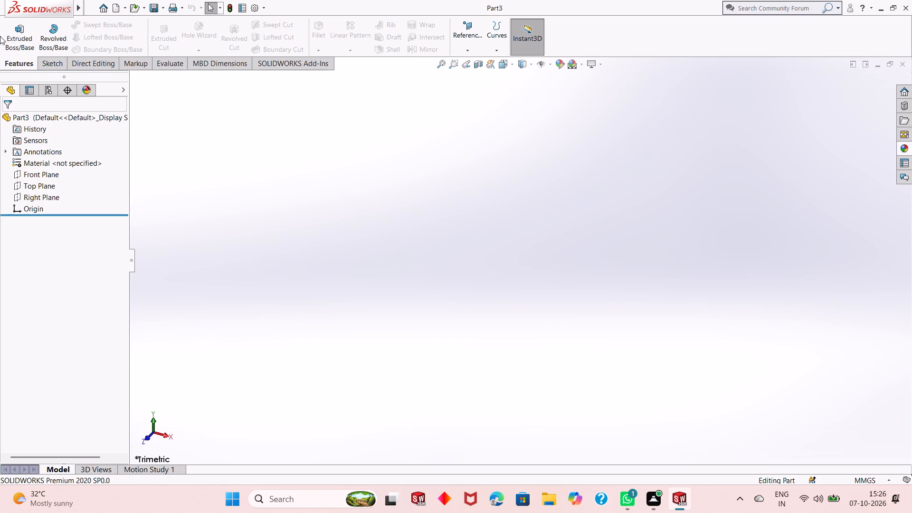
# On the Top Plane, sketch a center rectangle about 273 mm by 158 mm, centred on the origin.
pyautogui.click(37, 185)
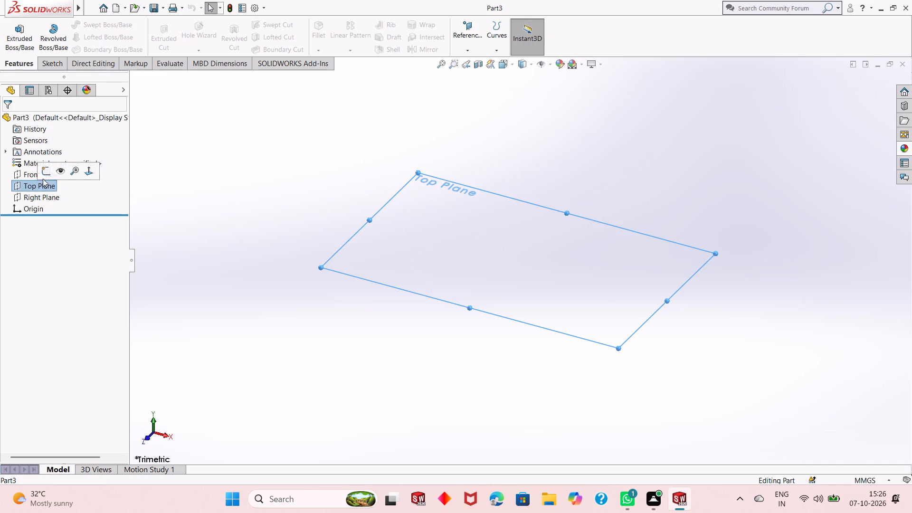
pyautogui.click(45, 174)
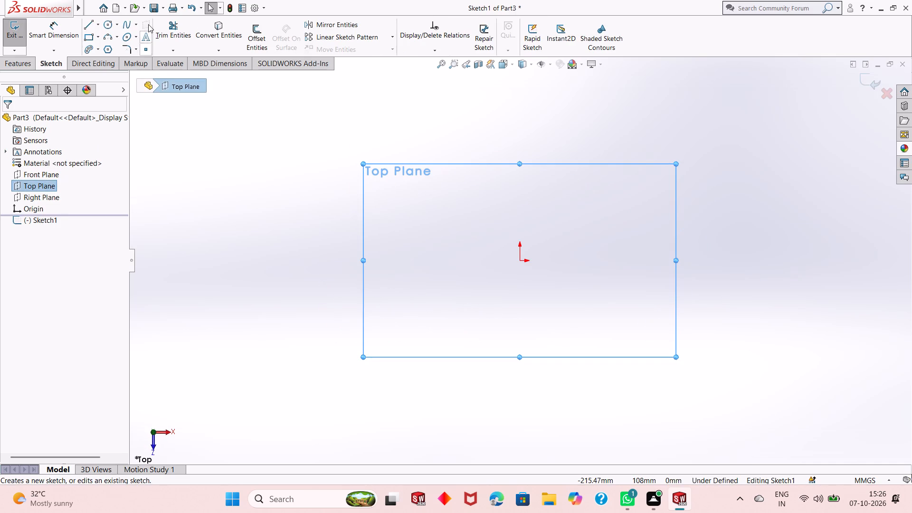
pyautogui.click(95, 38)
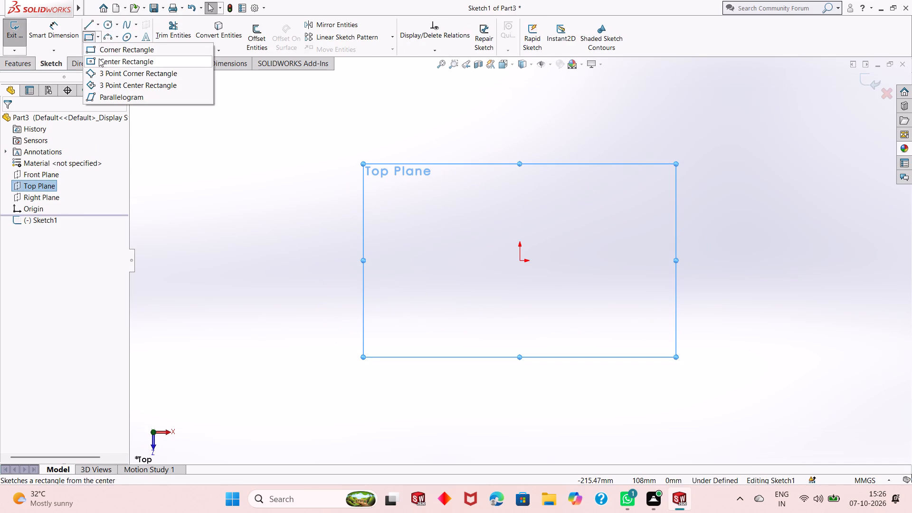
pyautogui.click(99, 59)
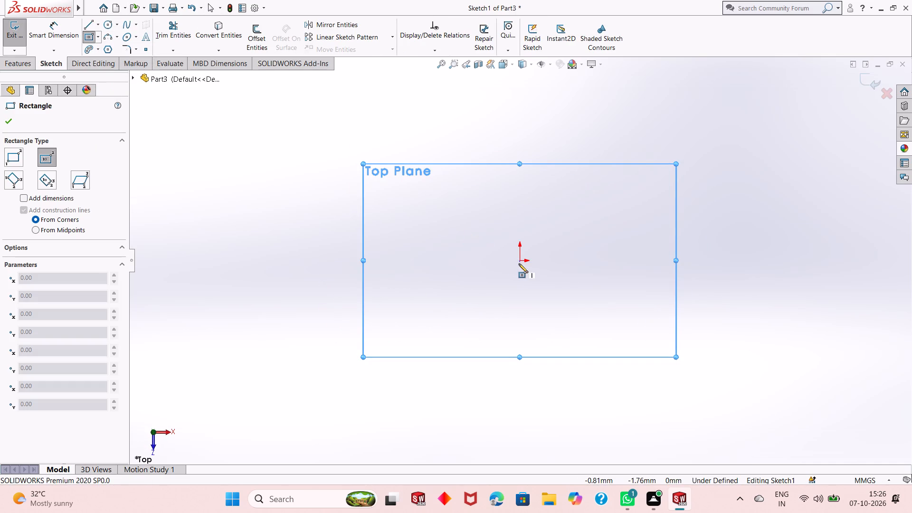
pyautogui.click(521, 263)
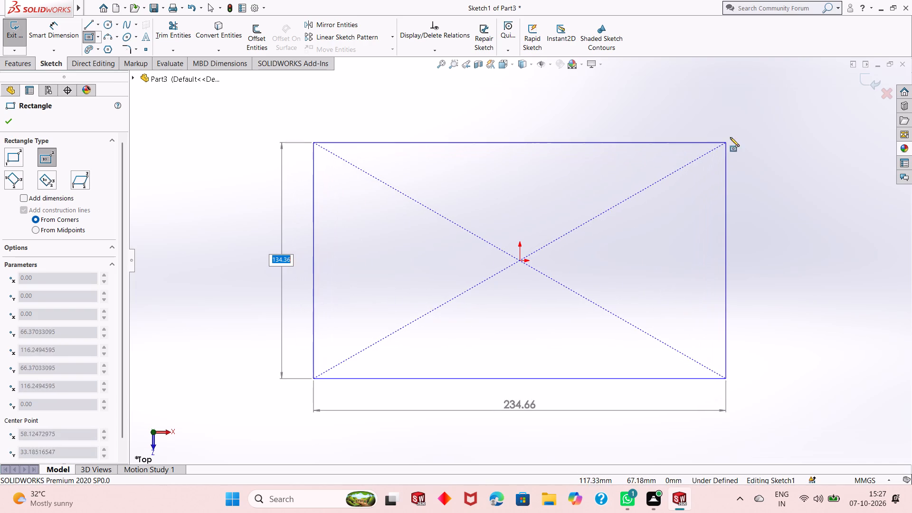
pyautogui.click(759, 122)
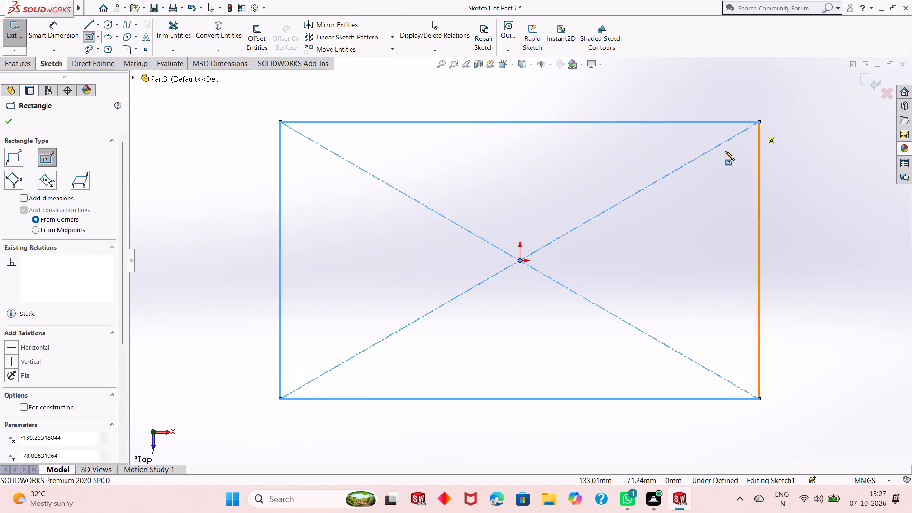
pyautogui.rightClick(171, 176)
pyautogui.click(178, 179)
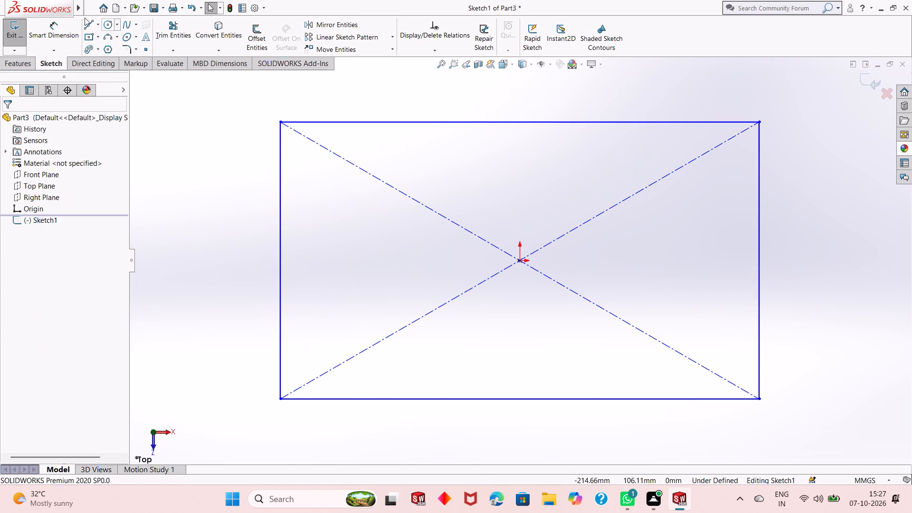
# Dimension the rectangle to 65 mm for its horizontal side and 50 mm for its vertical side.
pyautogui.click(53, 27)
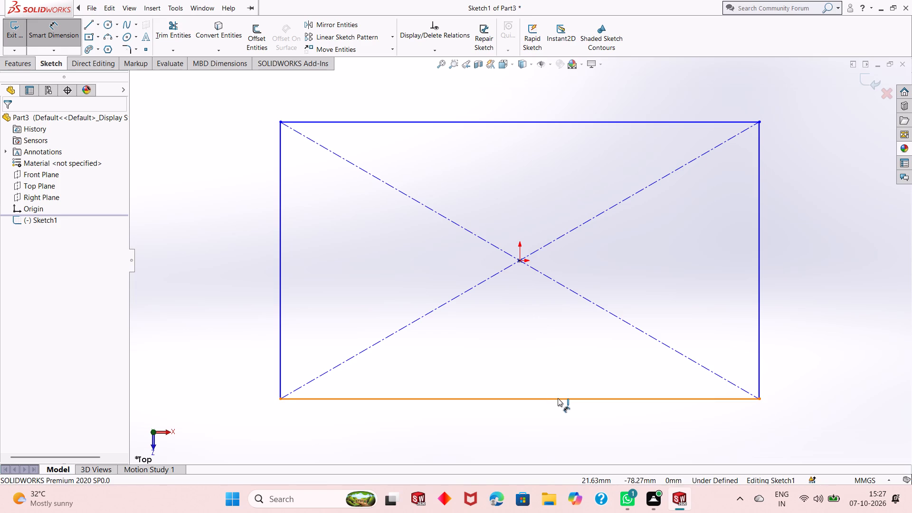
pyautogui.click(558, 398)
pyautogui.click(560, 424)
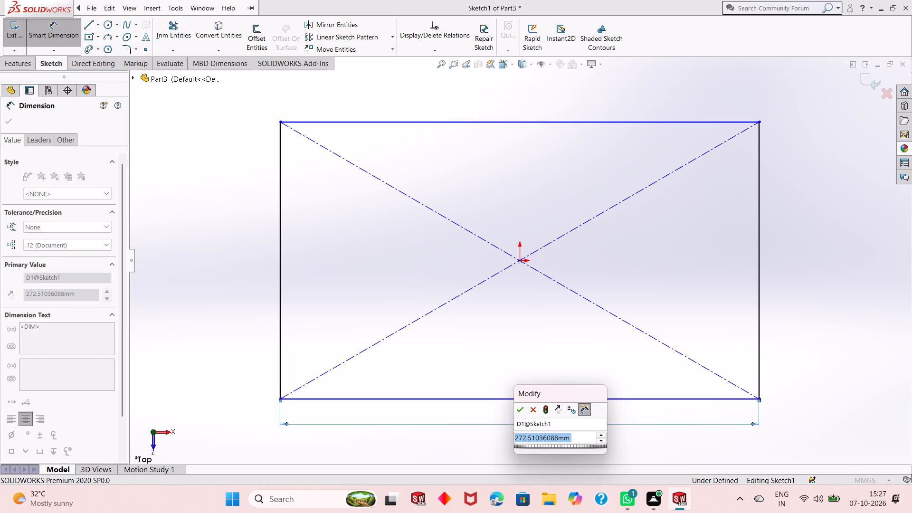
pyautogui.write('65')
pyautogui.press('Return')
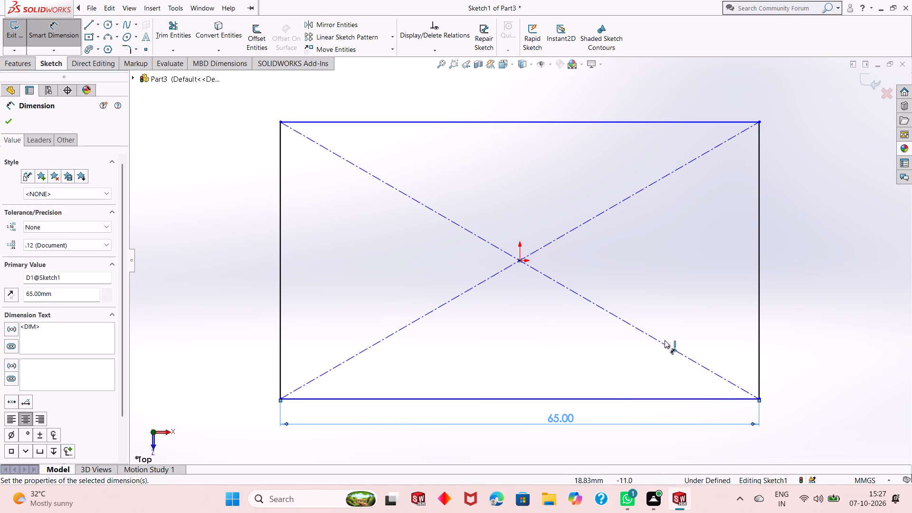
pyautogui.click(761, 343)
pyautogui.click(793, 343)
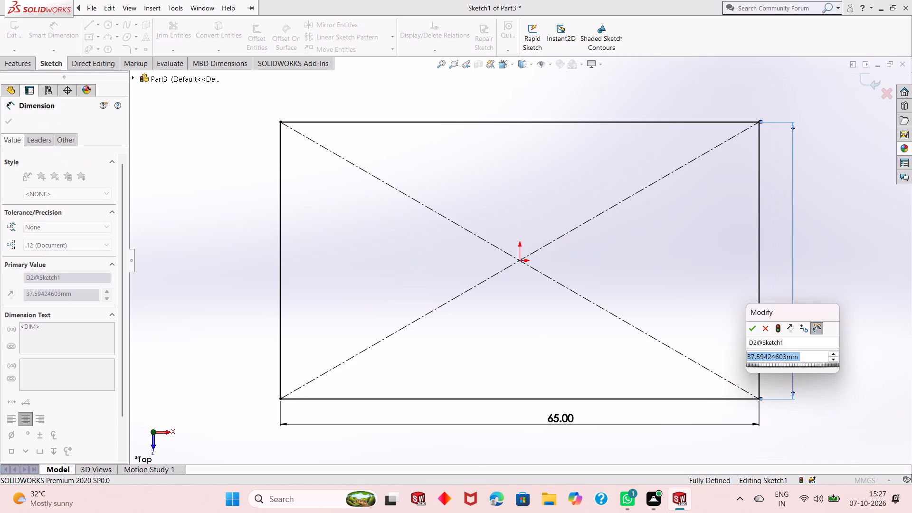
pyautogui.write('50')
pyautogui.press('Return')
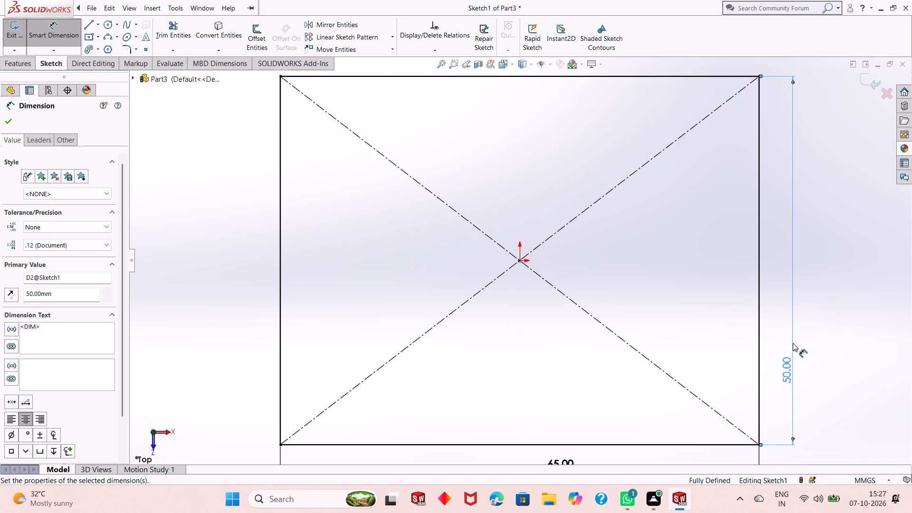
pyautogui.scroll(3, 653, 353)
pyautogui.rightClick(759, 257)
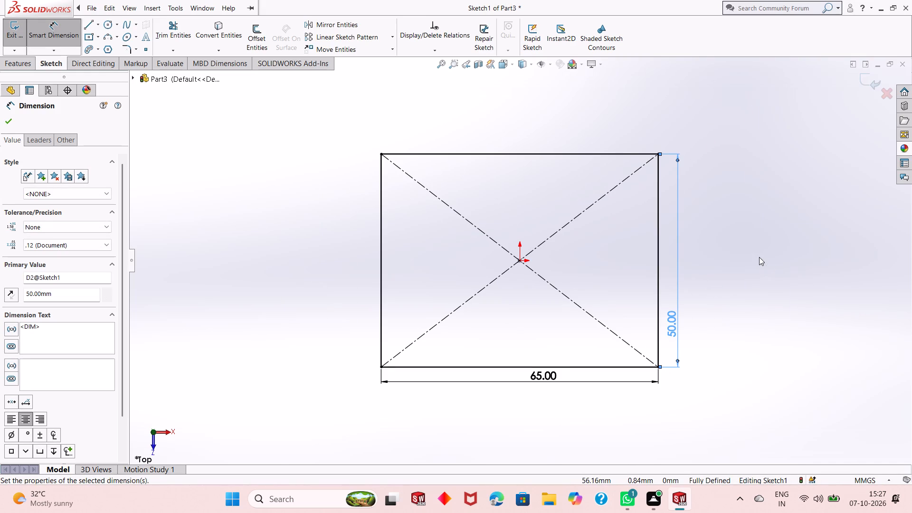
pyautogui.click(778, 291)
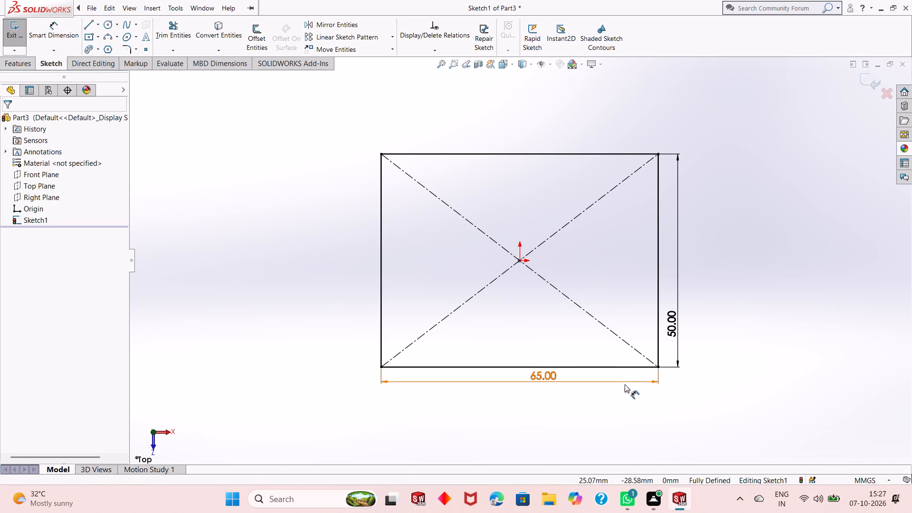
# Extrude the rectangle as a blind boss with a depth of 6 mm.
pyautogui.moveTo(624, 403); pyautogui.dragTo(603, 286, button='middle')
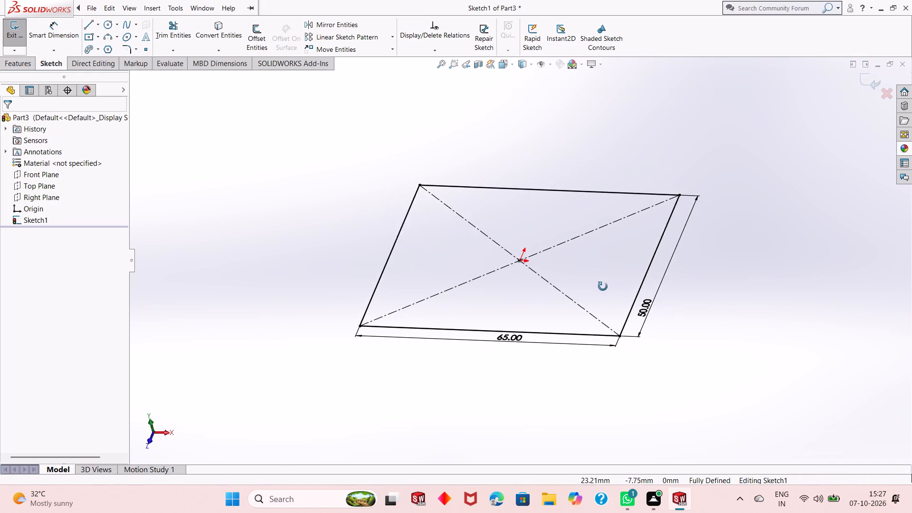
pyautogui.moveTo(603, 286); pyautogui.dragTo(596, 307, button='middle')
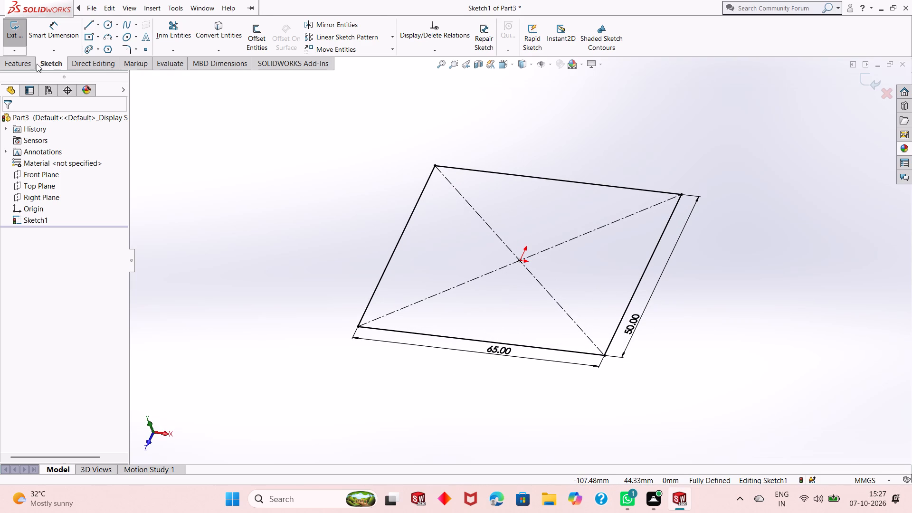
pyautogui.click(30, 64)
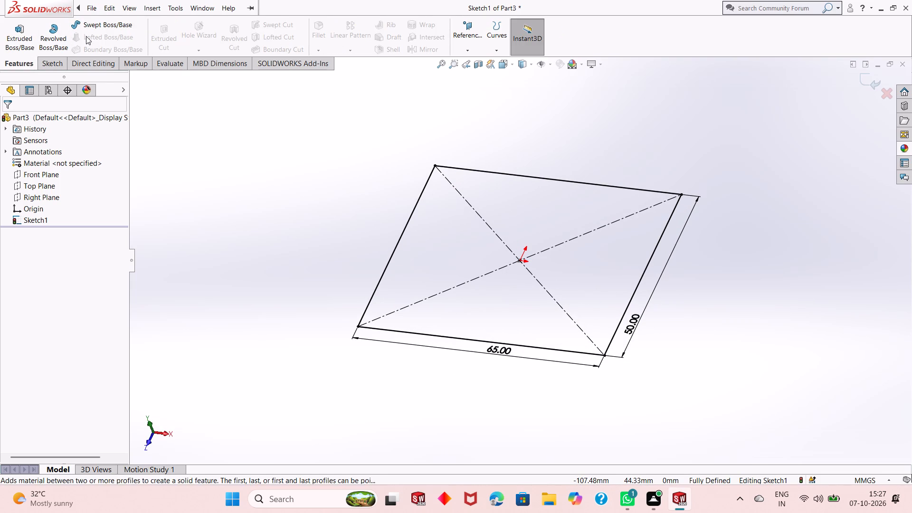
pyautogui.click(26, 41)
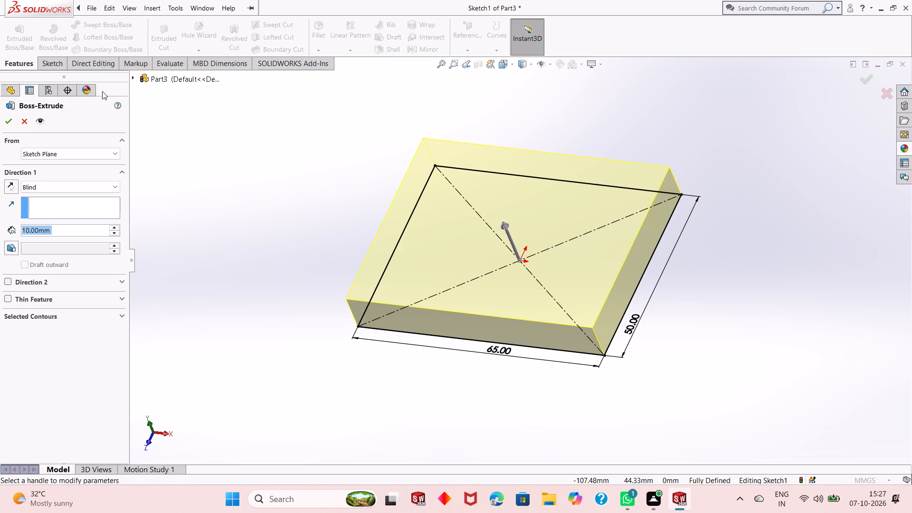
pyautogui.press('6')
pyautogui.press('Return')
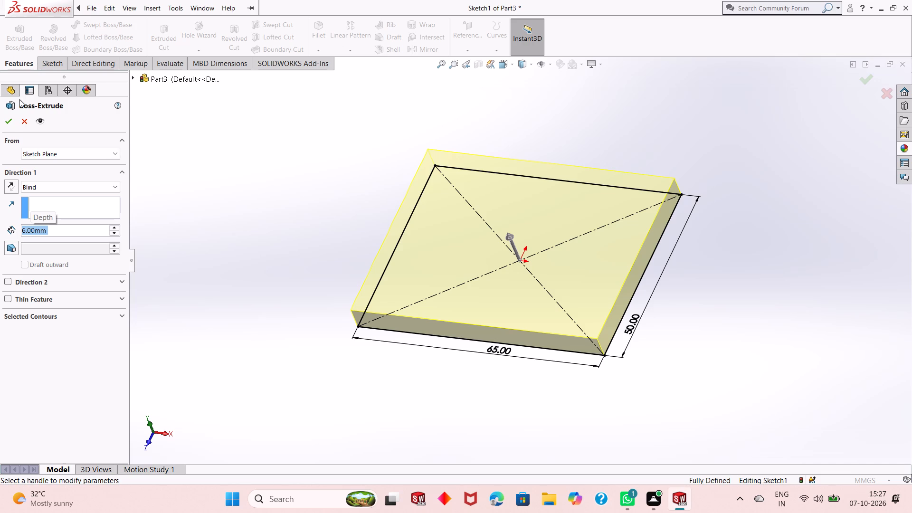
pyautogui.click(10, 122)
pyautogui.click(230, 236)
# Start a sketch on the plate's top face and draw a circle about 36 mm in diameter centred on the origin.
pyautogui.moveTo(404, 284); pyautogui.dragTo(413, 262, button='middle')
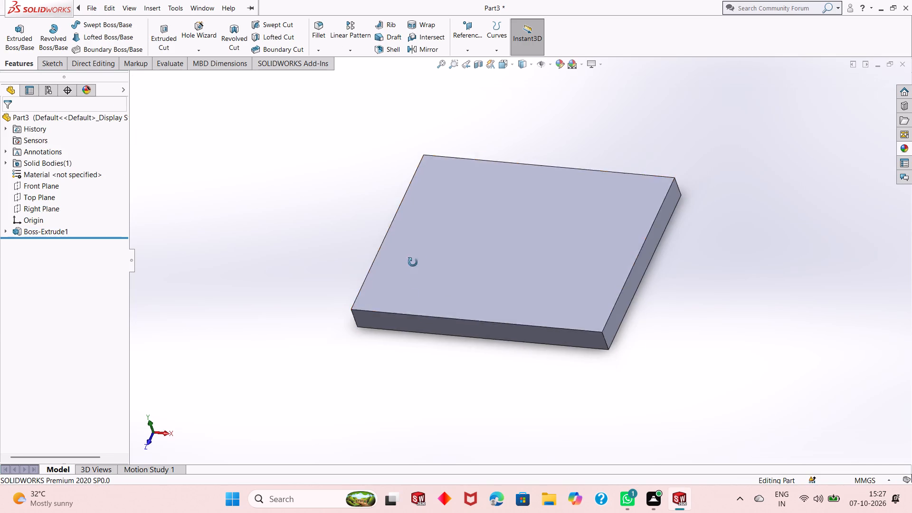
pyautogui.moveTo(413, 262); pyautogui.dragTo(431, 175, button='middle')
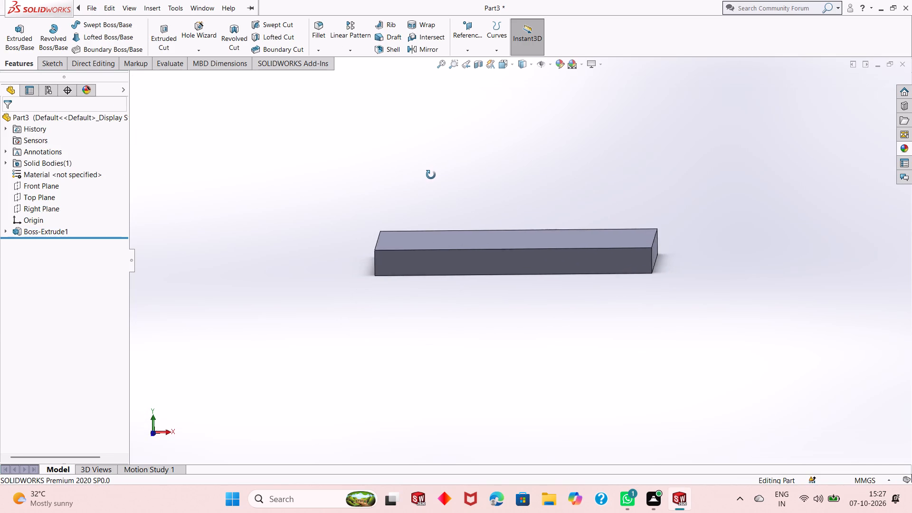
pyautogui.moveTo(431, 175); pyautogui.dragTo(439, 177, button='middle')
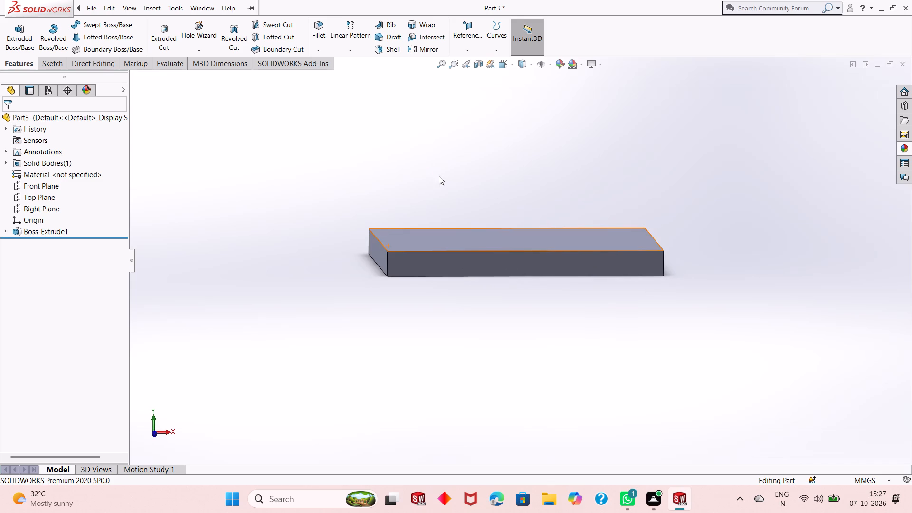
pyautogui.scroll(-2, 523, 195)
pyautogui.moveTo(521, 203); pyautogui.dragTo(504, 224, button='middle')
pyautogui.scroll(1, 504, 224)
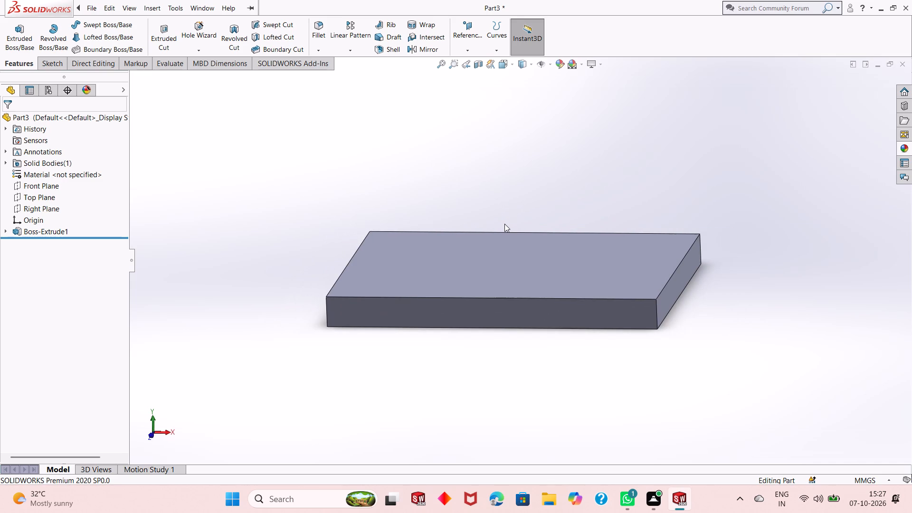
pyautogui.click(530, 268)
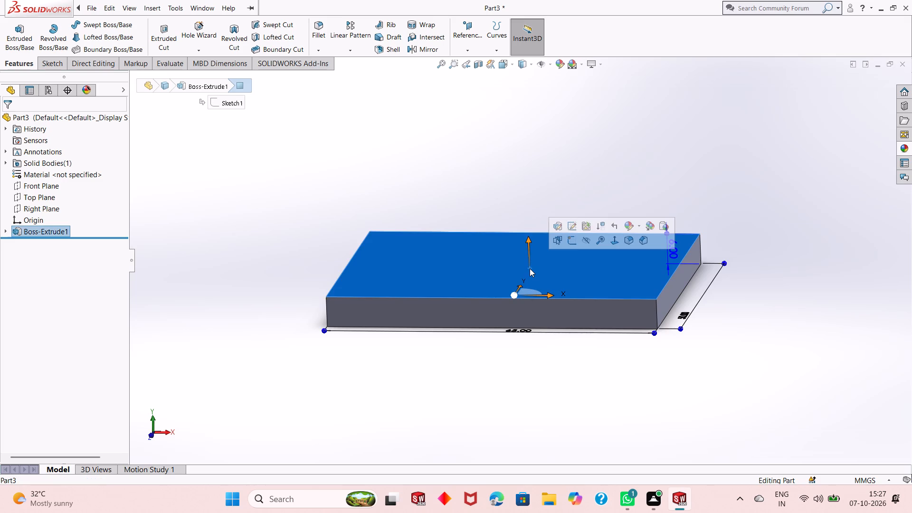
pyautogui.click(569, 242)
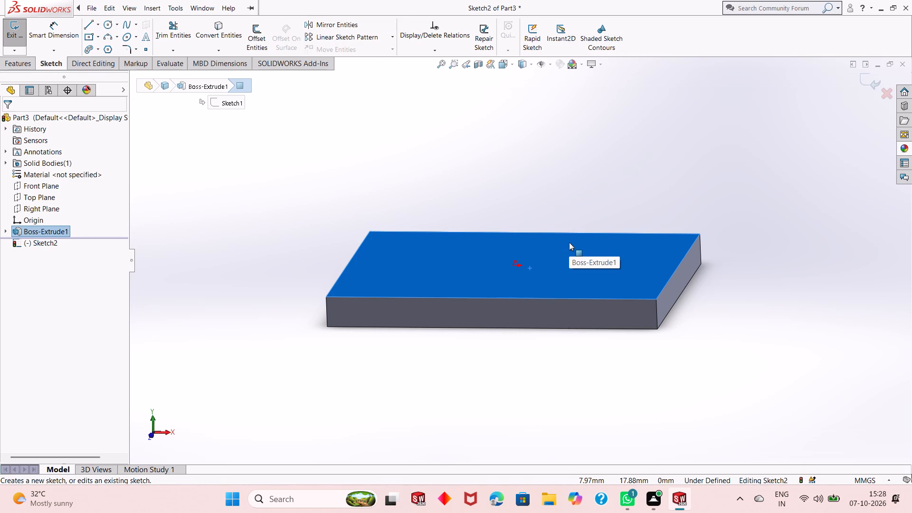
pyautogui.hotkey('ctrl', '8')
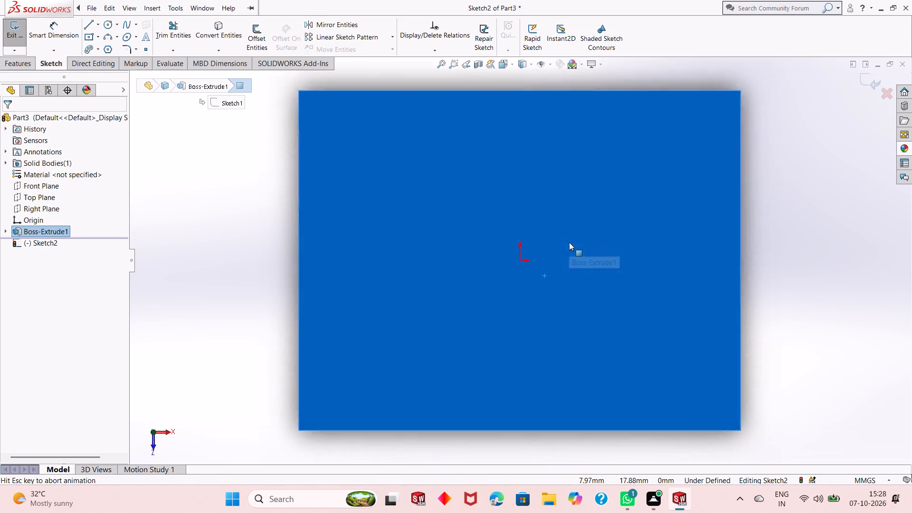
pyautogui.scroll(3, 532, 277)
pyautogui.click(285, 247)
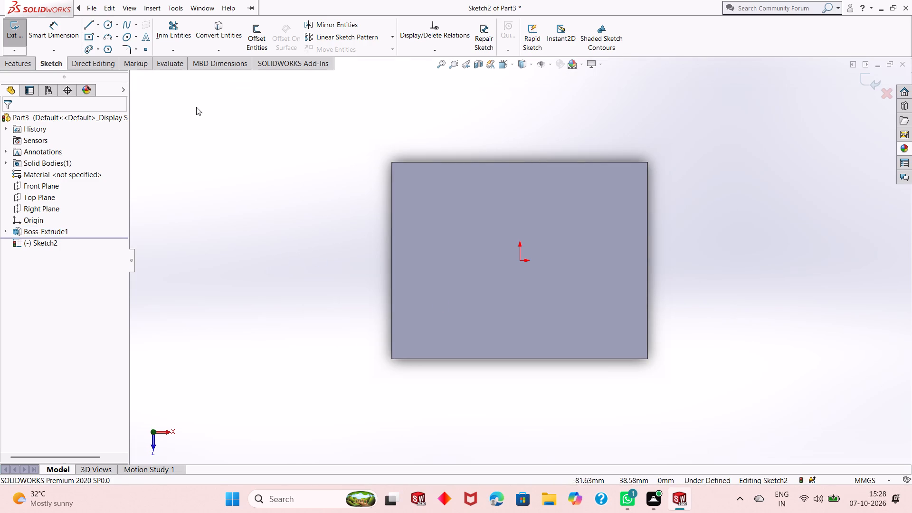
pyautogui.click(108, 24)
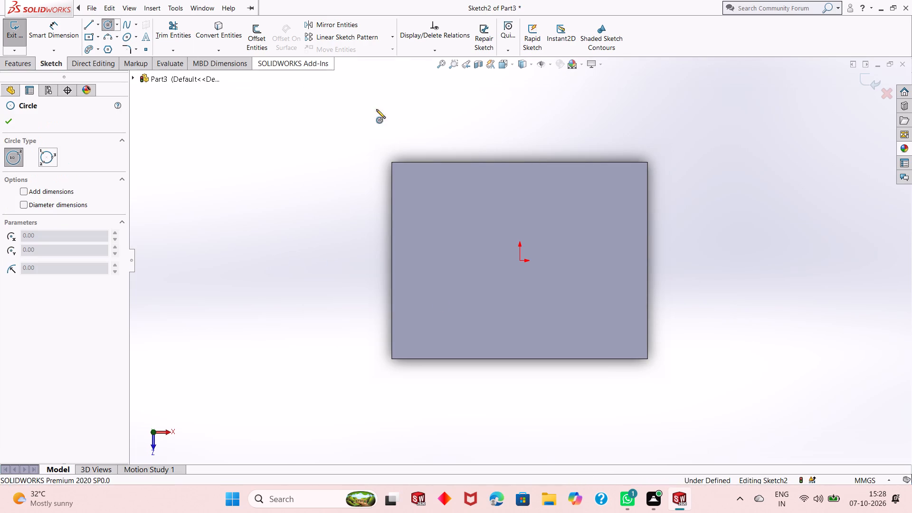
pyautogui.click(520, 260)
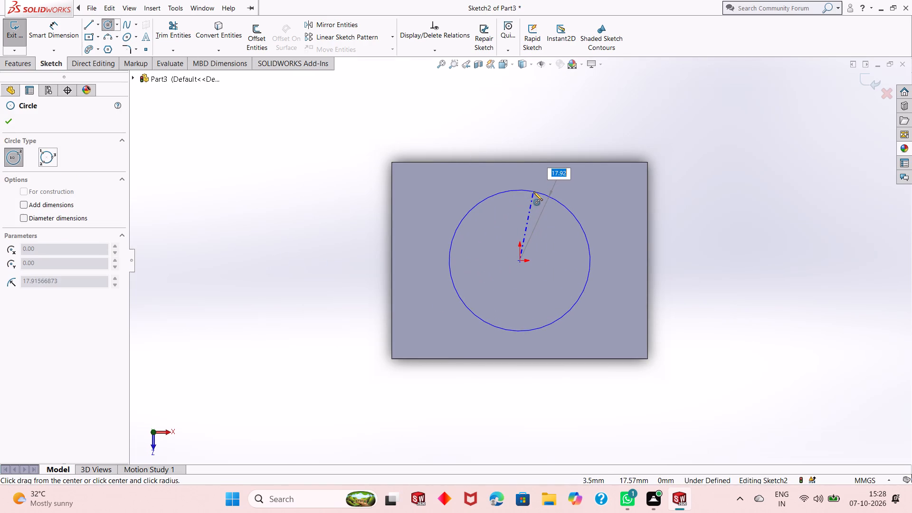
pyautogui.click(533, 191)
pyautogui.rightClick(239, 199)
pyautogui.click(251, 202)
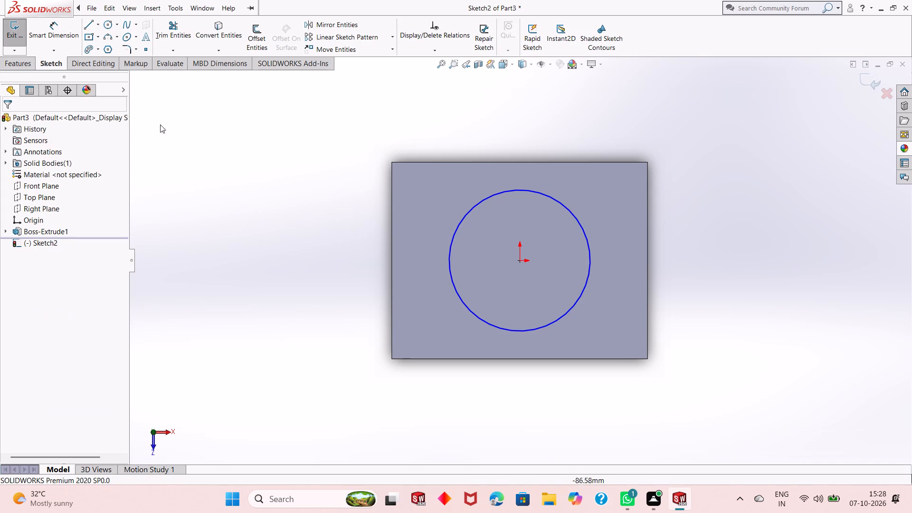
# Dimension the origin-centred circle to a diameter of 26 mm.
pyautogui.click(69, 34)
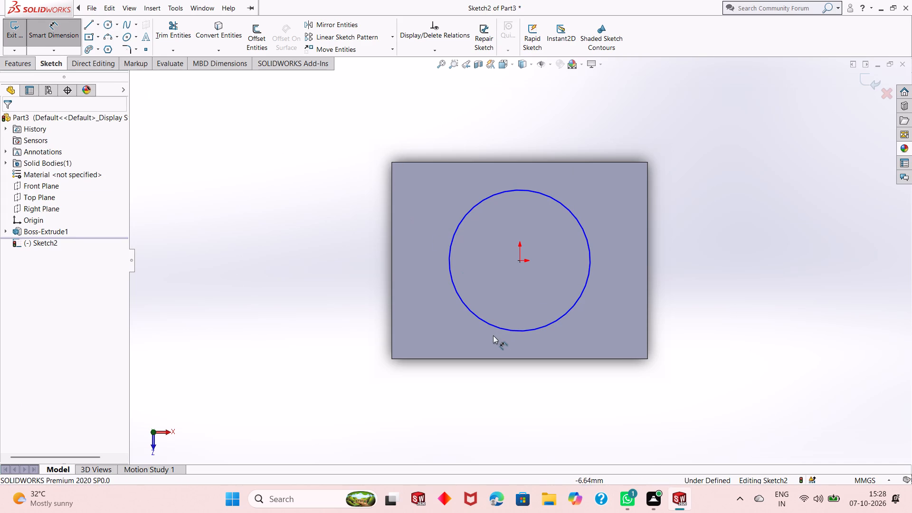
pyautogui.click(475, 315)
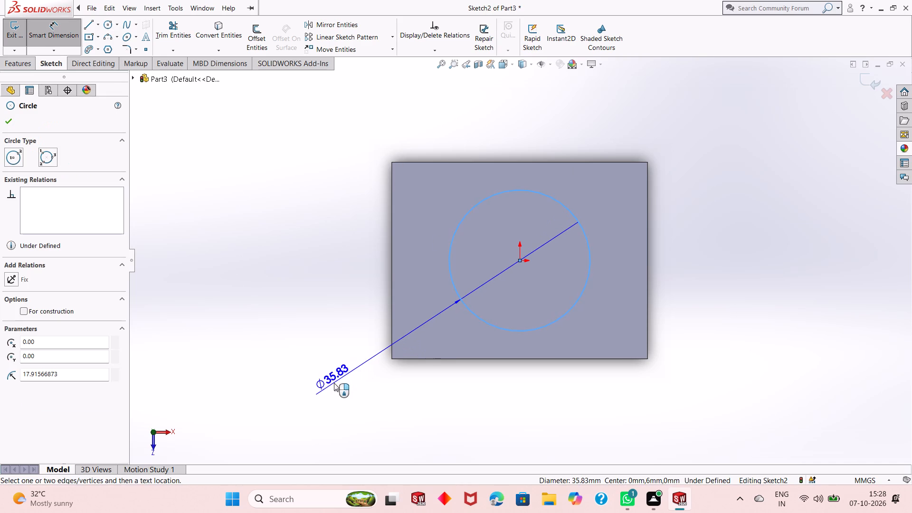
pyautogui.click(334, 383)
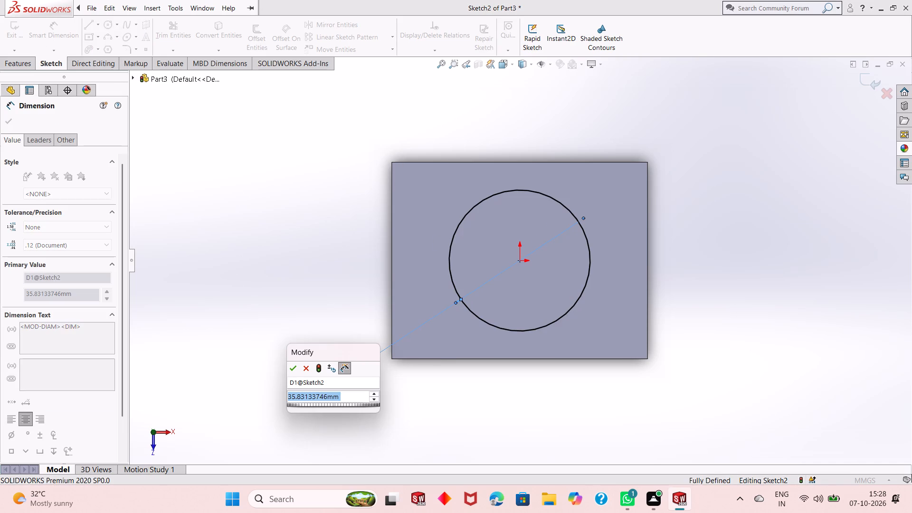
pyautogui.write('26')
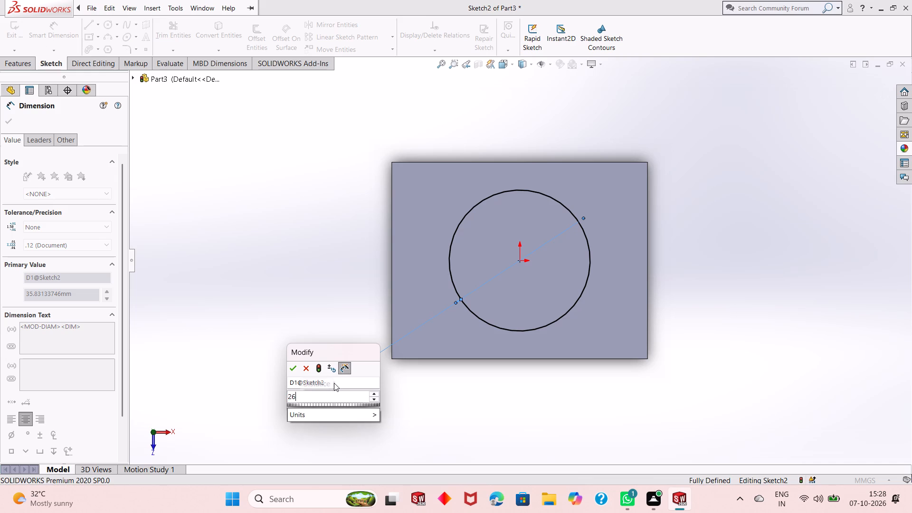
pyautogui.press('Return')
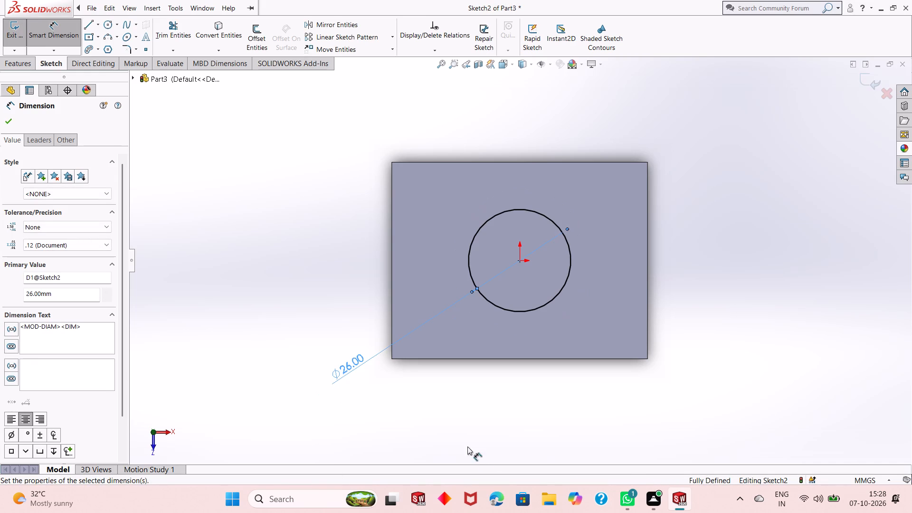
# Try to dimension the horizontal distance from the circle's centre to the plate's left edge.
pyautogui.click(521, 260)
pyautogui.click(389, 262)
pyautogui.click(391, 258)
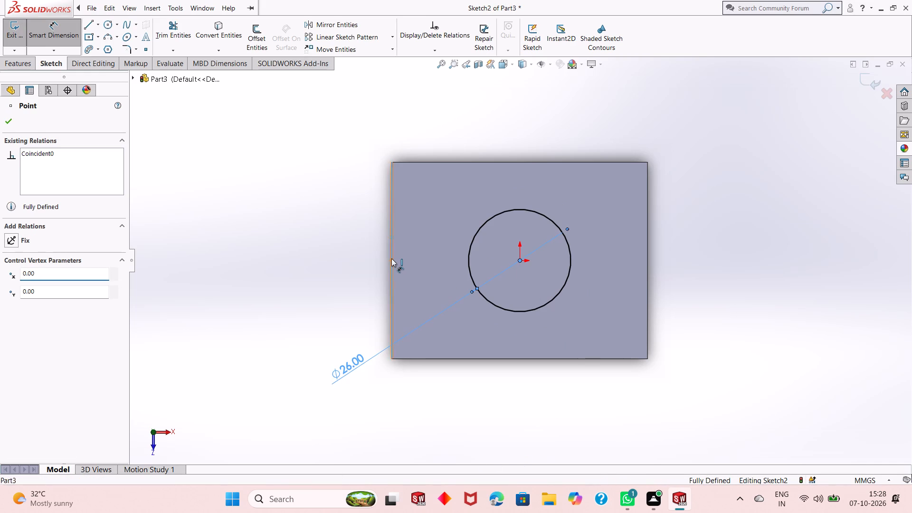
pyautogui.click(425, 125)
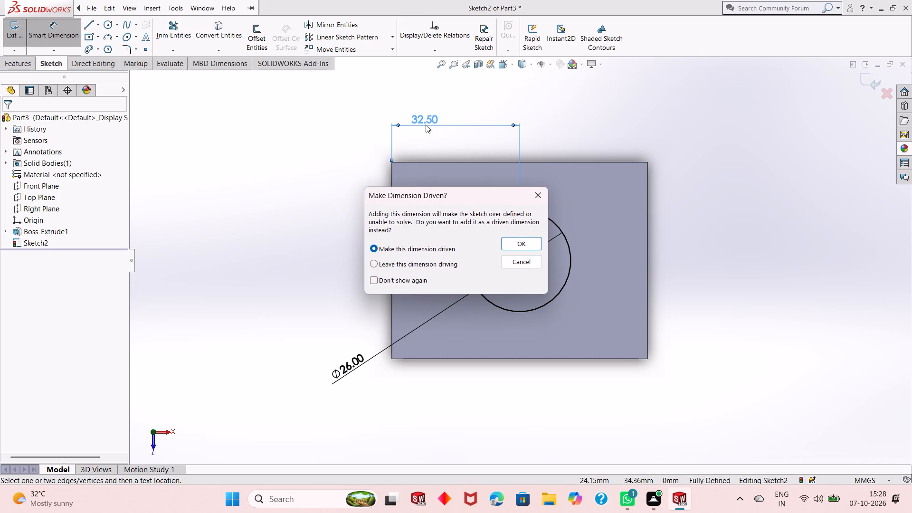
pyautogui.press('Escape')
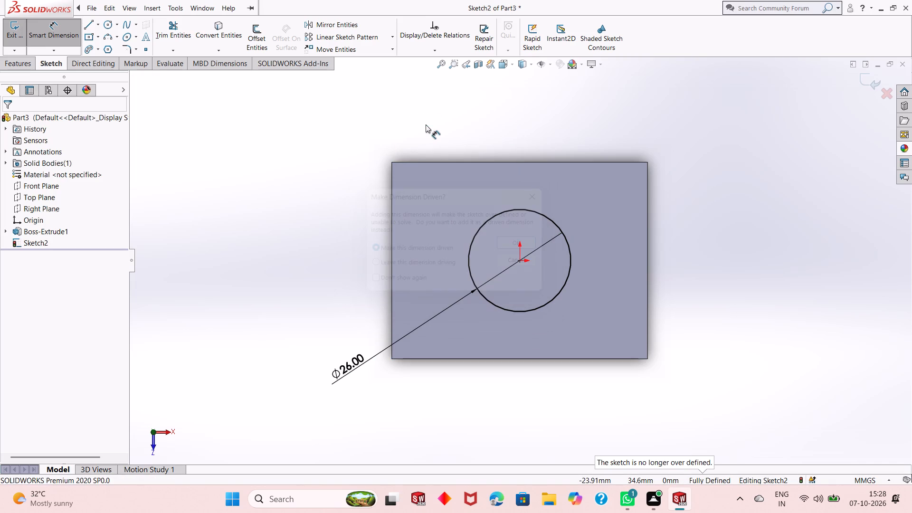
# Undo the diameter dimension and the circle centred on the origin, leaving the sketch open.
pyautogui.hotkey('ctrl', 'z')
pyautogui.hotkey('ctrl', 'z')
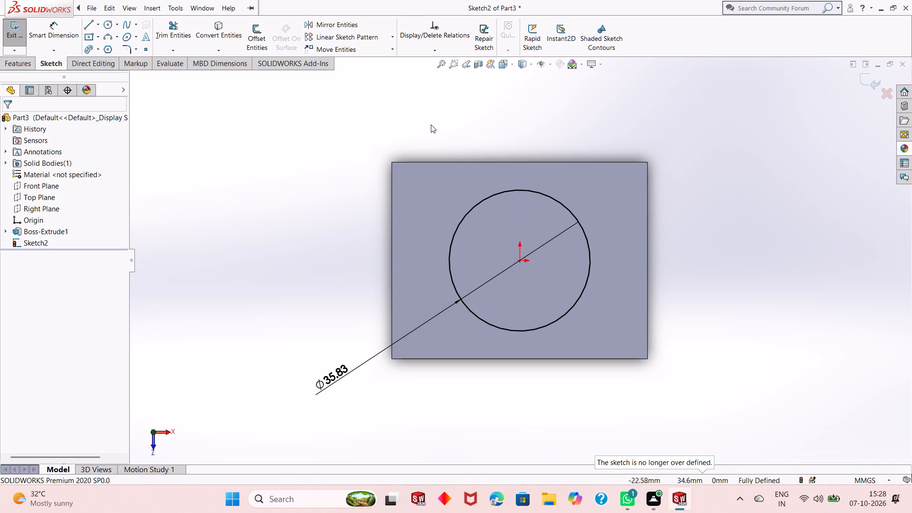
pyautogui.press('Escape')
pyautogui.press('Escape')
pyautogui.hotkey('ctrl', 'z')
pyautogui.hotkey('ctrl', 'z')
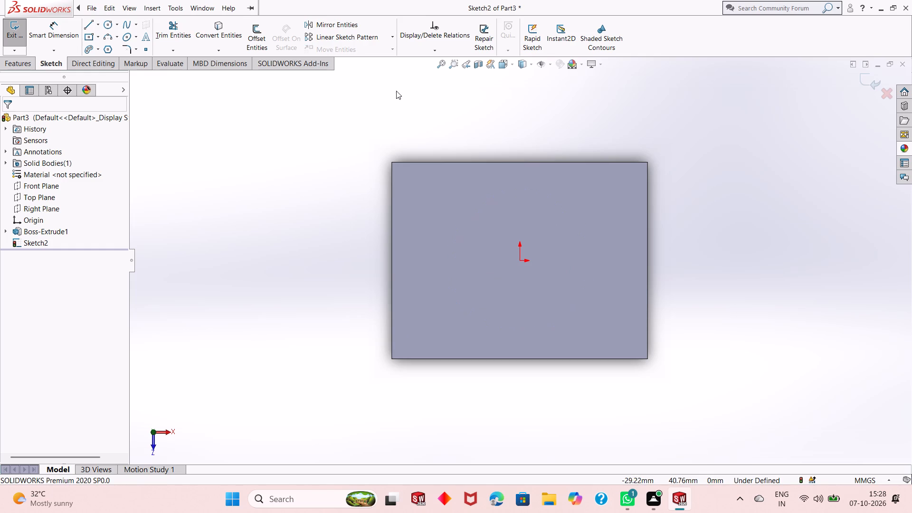
# Draw a circle about 25 mm in diameter on the plate's top face, centred about 14 mm left of the origin and level with it.
pyautogui.click(106, 25)
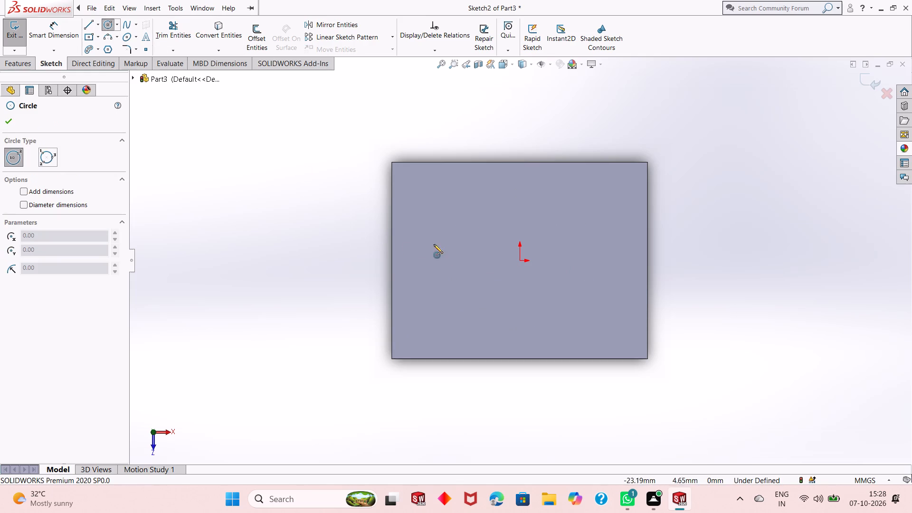
pyautogui.click(464, 261)
pyautogui.click(486, 217)
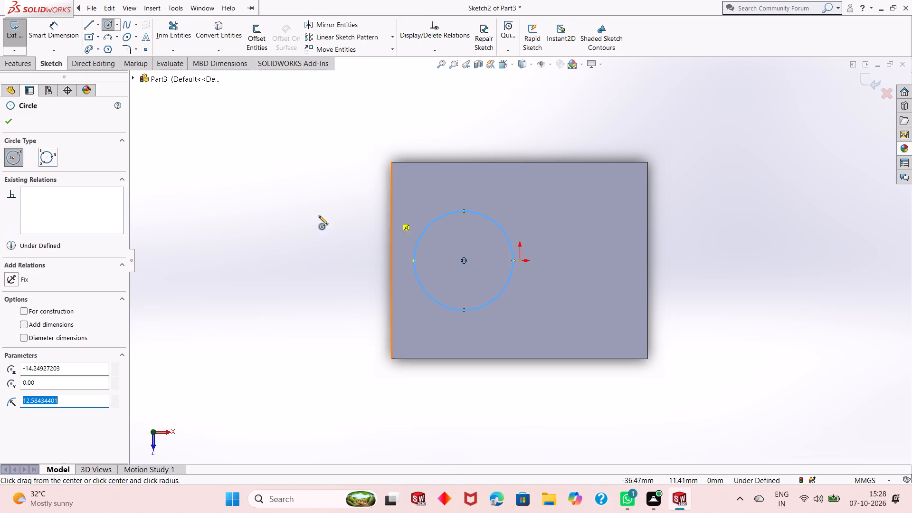
pyautogui.rightClick(300, 214)
pyautogui.click(305, 218)
# Dimension the new circle to a diameter of 26 mm.
pyautogui.click(45, 31)
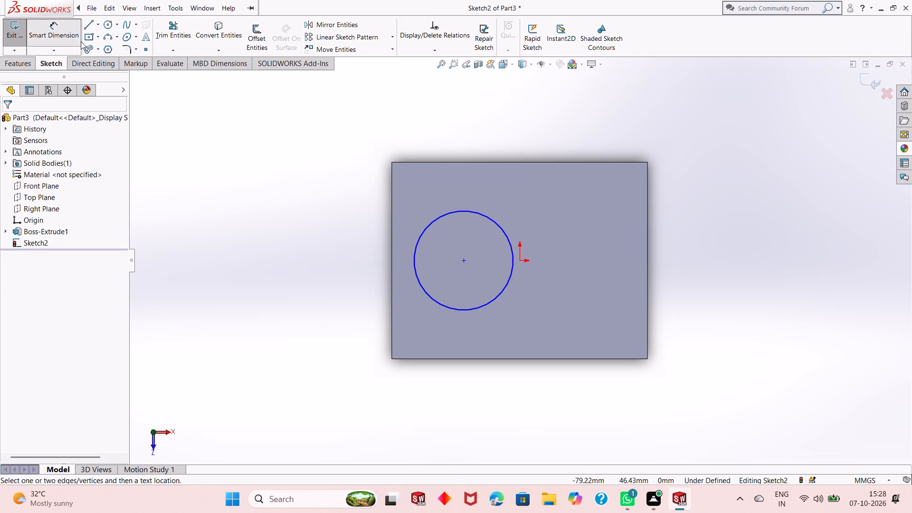
pyautogui.click(428, 297)
pyautogui.click(326, 361)
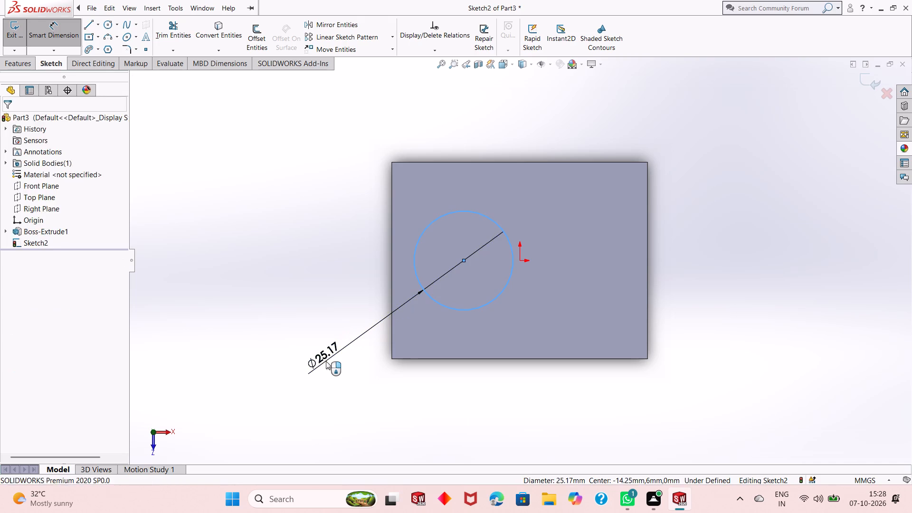
pyautogui.write('26')
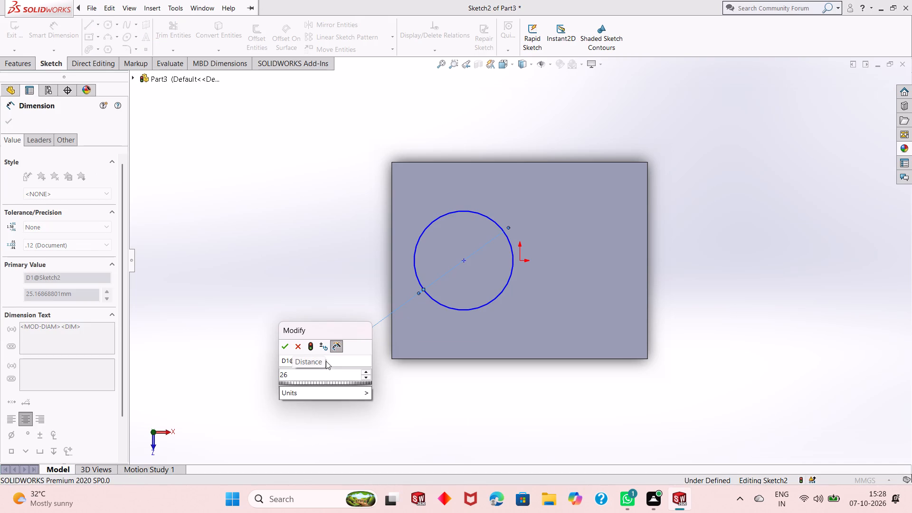
pyautogui.press('Return')
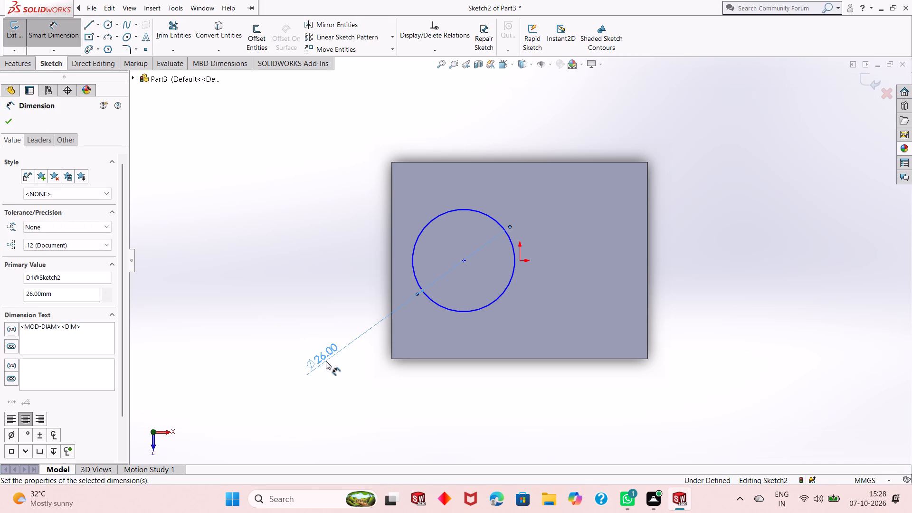
# Dimension the circle's centre at 30 mm from the plate's left edge.
pyautogui.click(462, 263)
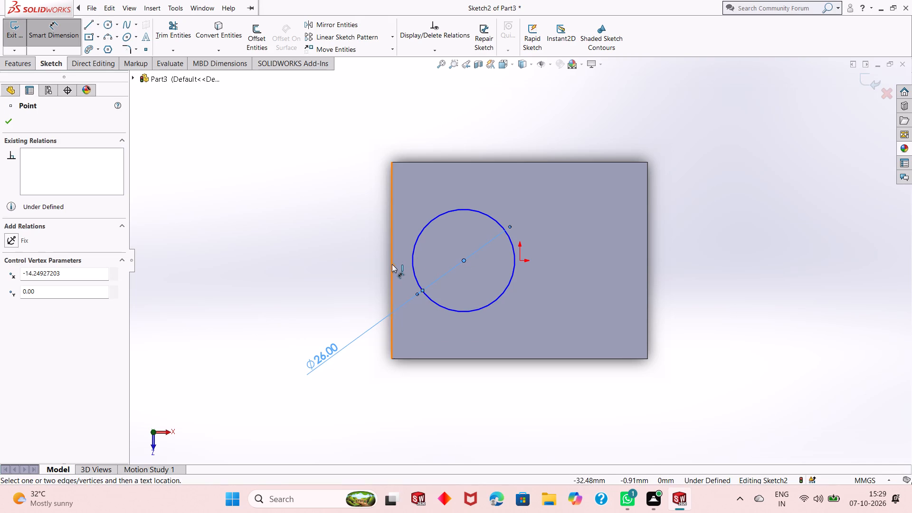
pyautogui.click(392, 264)
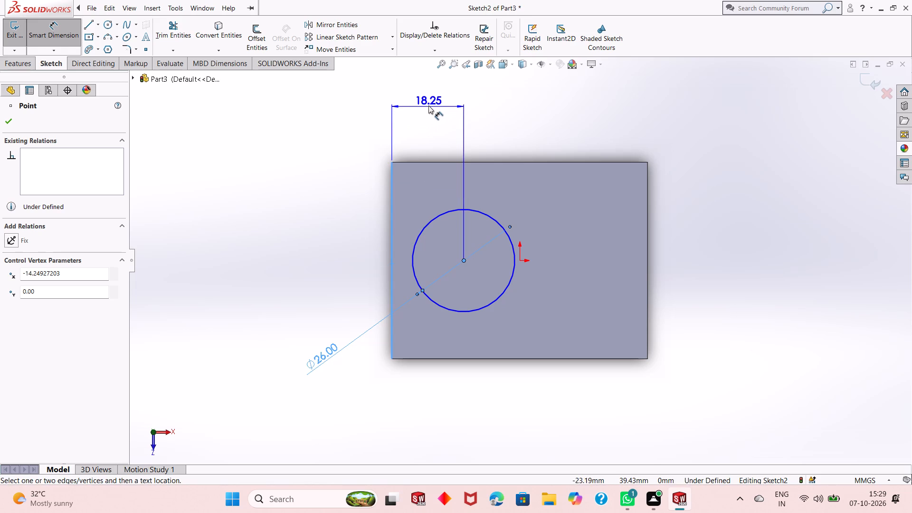
pyautogui.click(428, 105)
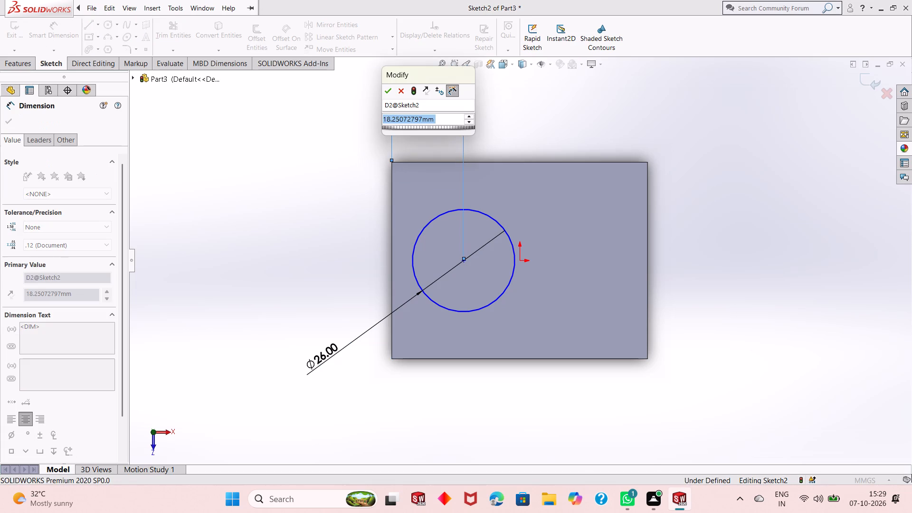
pyautogui.write('30')
pyautogui.press('Return')
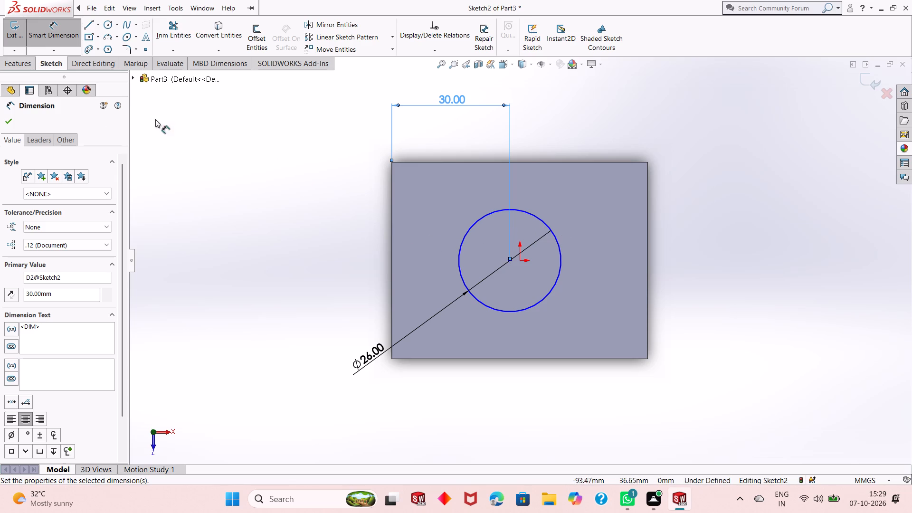
# Dimension the circle's centre at 25 mm from the plate's lower edge and finish dimensioning.
pyautogui.click(510, 262)
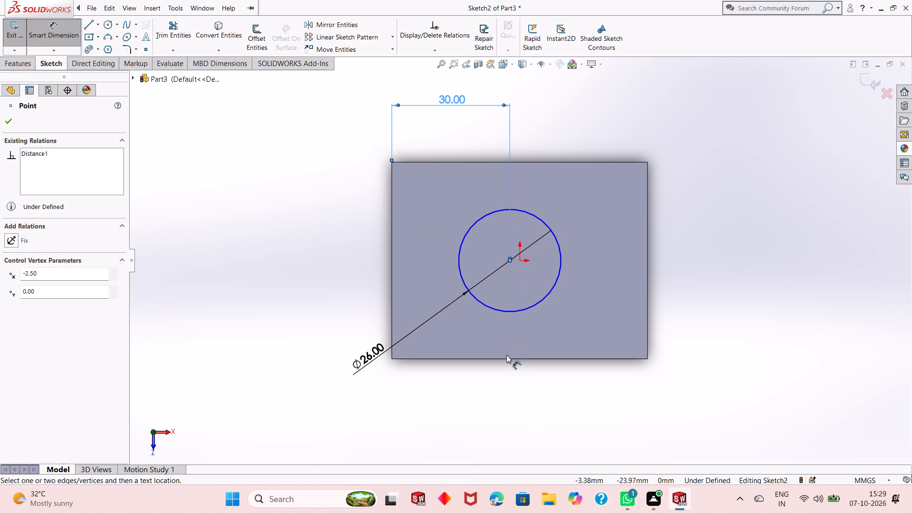
pyautogui.click(506, 358)
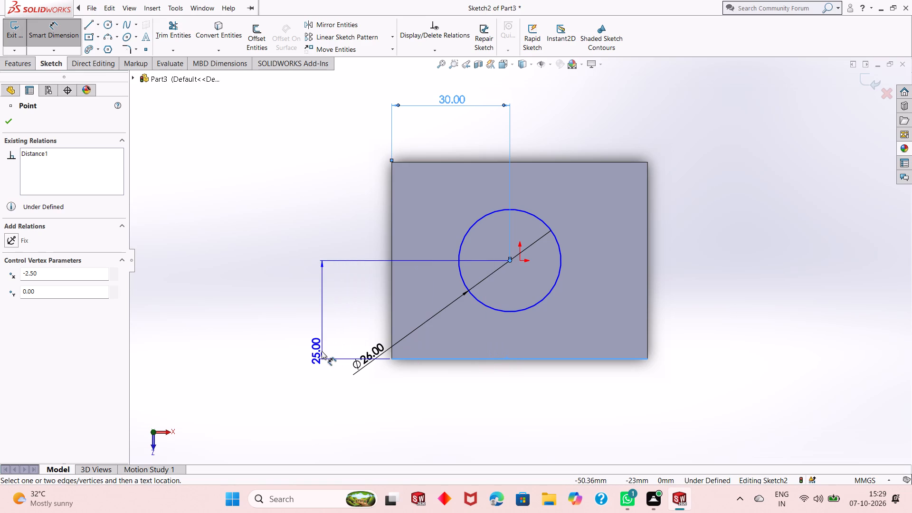
pyautogui.click(322, 351)
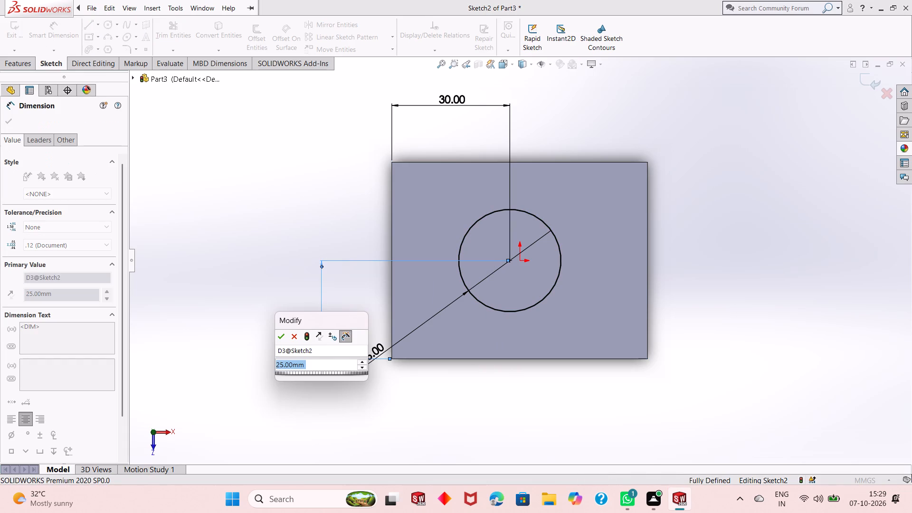
pyautogui.press('Return')
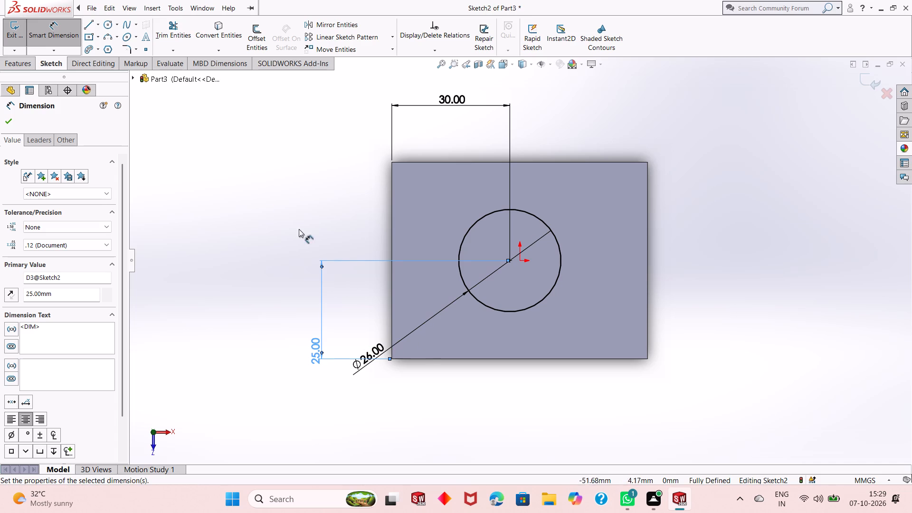
pyautogui.rightClick(240, 186)
pyautogui.click(283, 217)
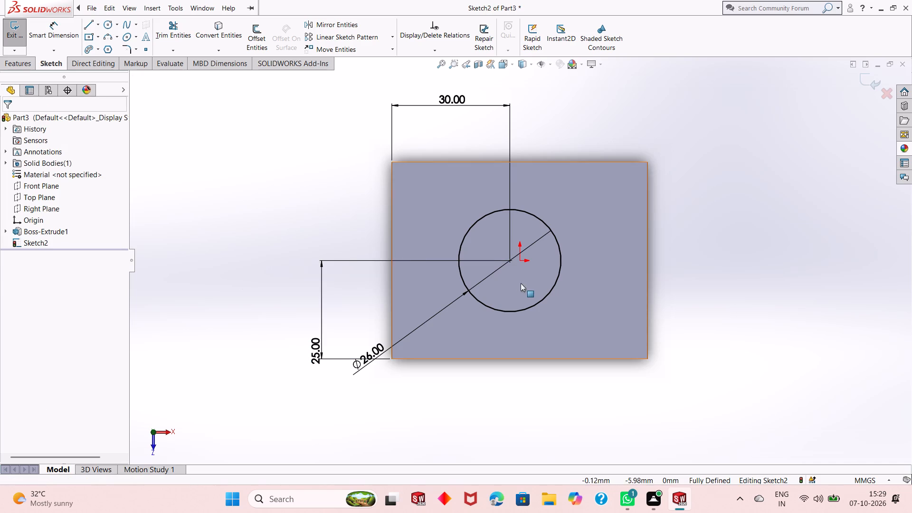
# Examine the dimensioned circle's placement on the plate, both at an angle and square to the top face.
pyautogui.scroll(1, 494, 268)
pyautogui.scroll(-1, 549, 257)
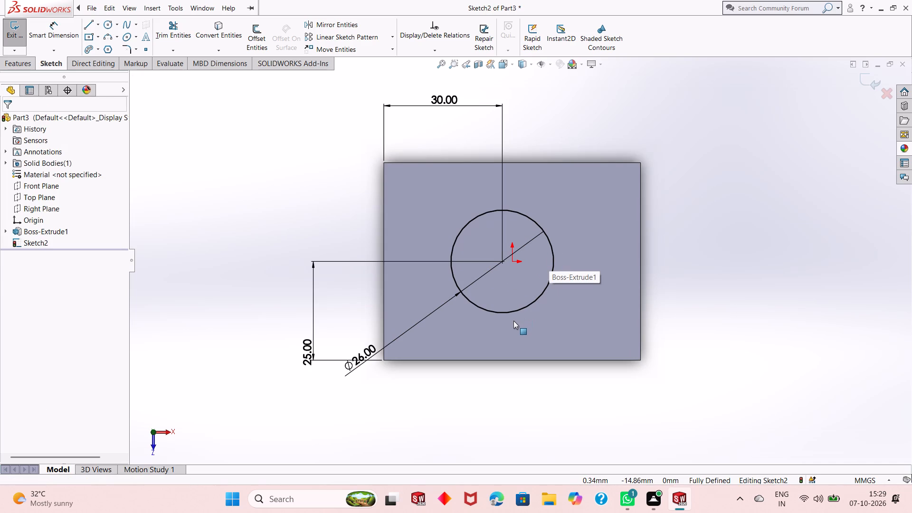
pyautogui.scroll(-1, 522, 359)
pyautogui.moveTo(522, 359); pyautogui.dragTo(520, 256, button='middle')
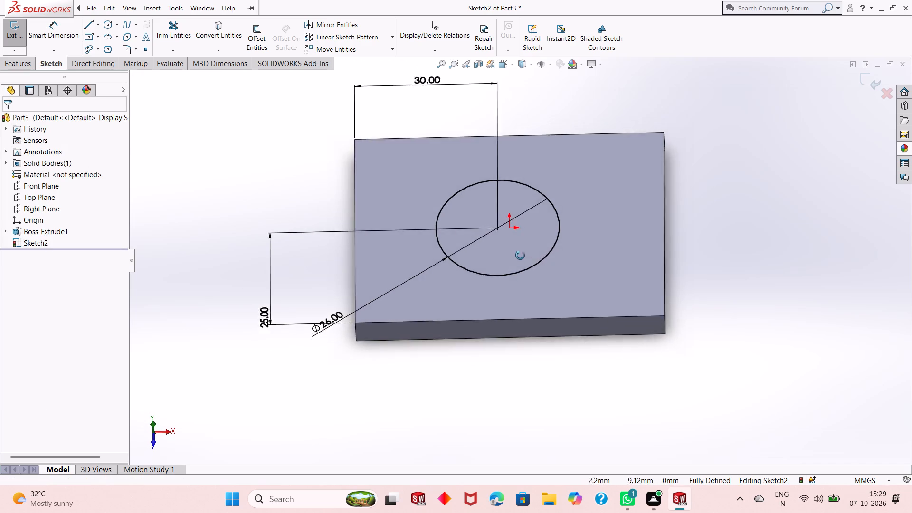
pyautogui.moveTo(520, 256); pyautogui.dragTo(522, 237, button='middle')
pyautogui.scroll(2, 522, 237)
pyautogui.scroll(-1, 529, 189)
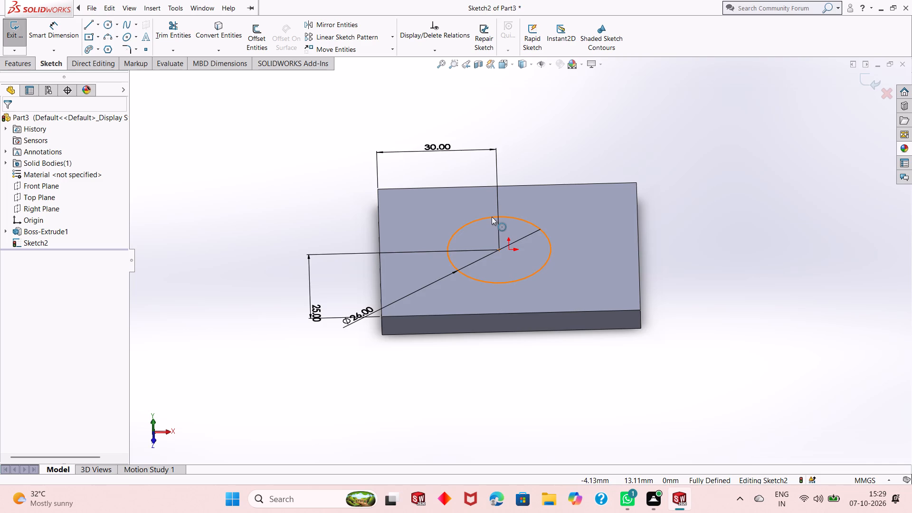
pyautogui.hotkey('ctrl', '8')
pyautogui.scroll(2, 484, 251)
pyautogui.scroll(-2, 643, 324)
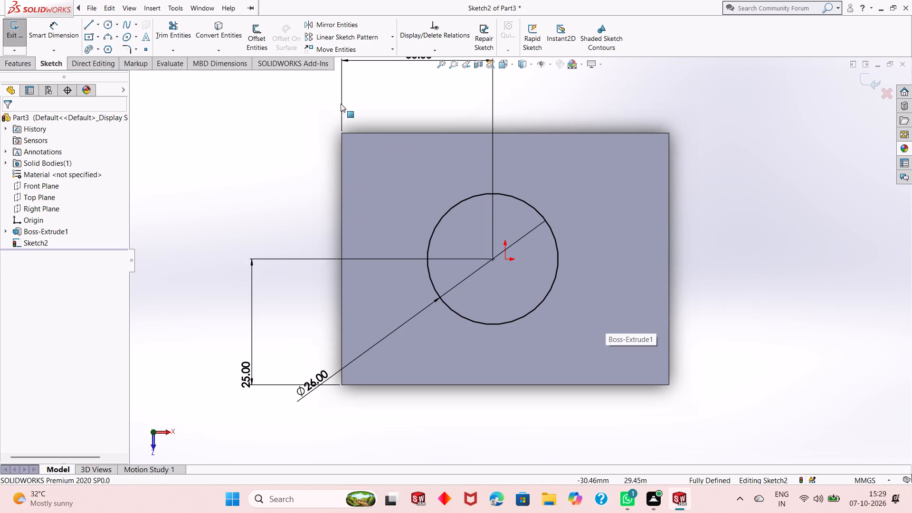
pyautogui.click(312, 107)
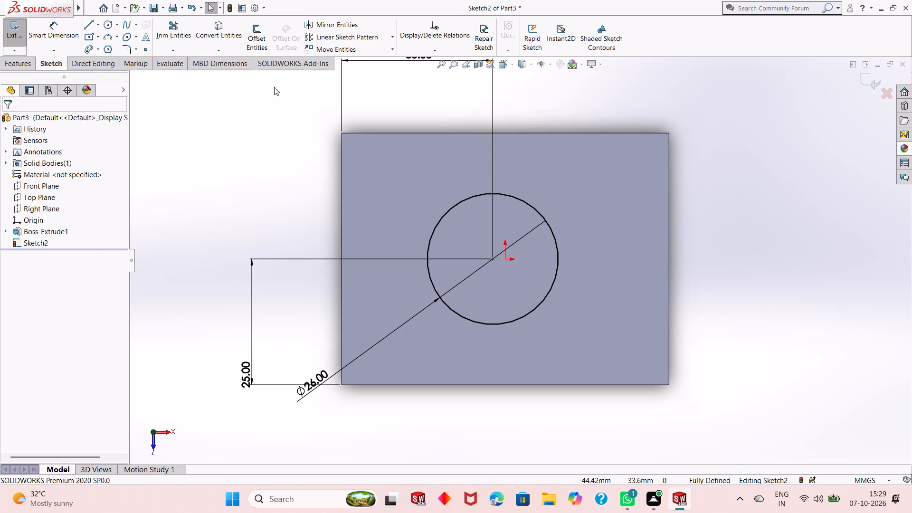
# Draw a smaller circle about 22 mm in diameter, concentric with the 26 mm circle.
pyautogui.click(106, 26)
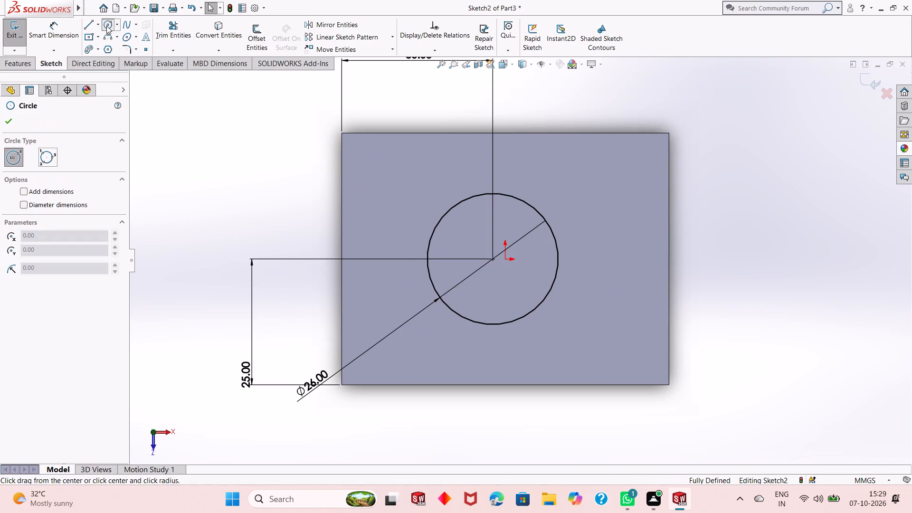
pyautogui.click(494, 260)
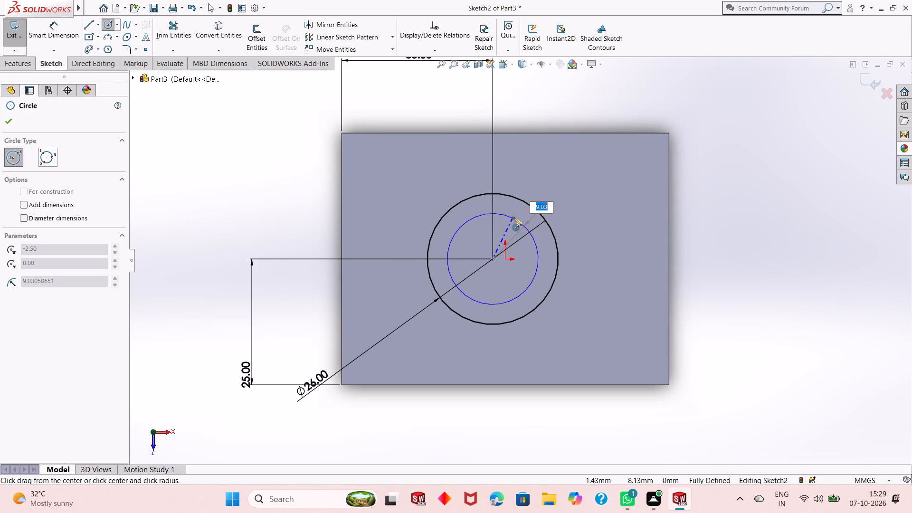
pyautogui.click(506, 206)
pyautogui.rightClick(223, 193)
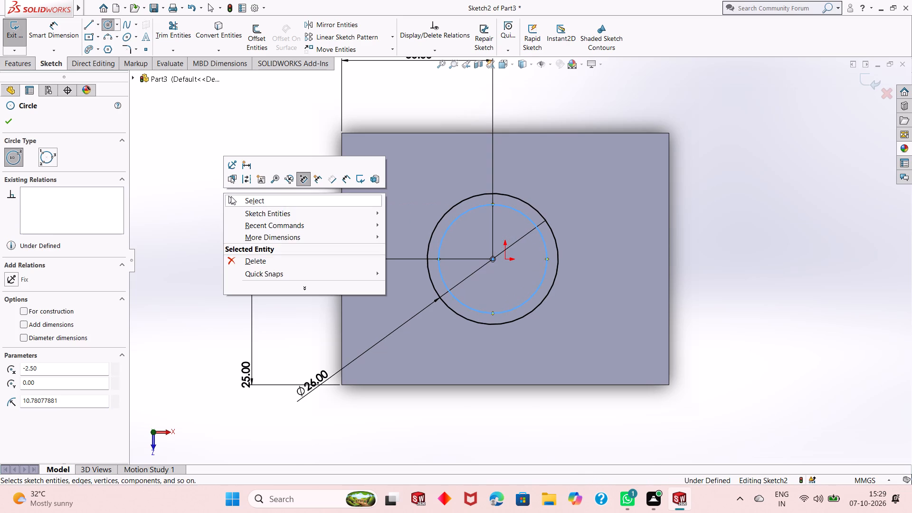
pyautogui.click(232, 197)
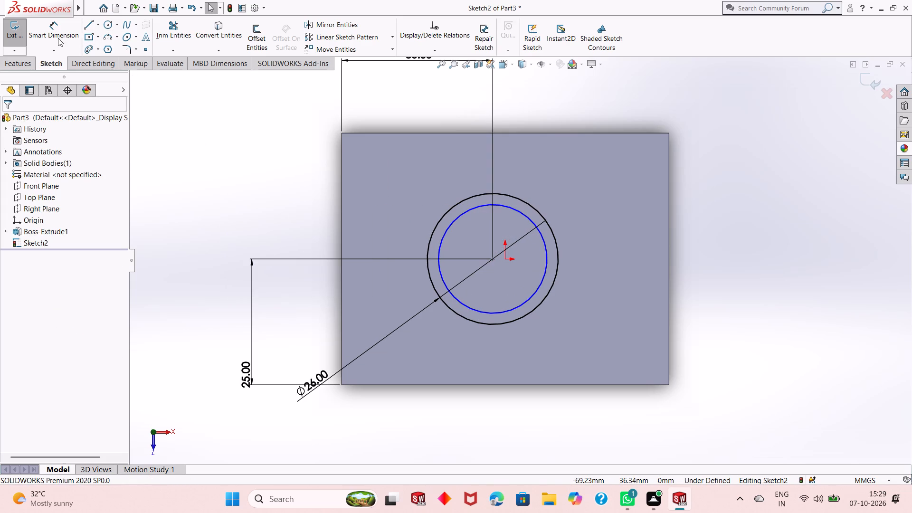
# Dimension the inner circle's diameter at 20 mm and finish dimensioning.
pyautogui.click(58, 38)
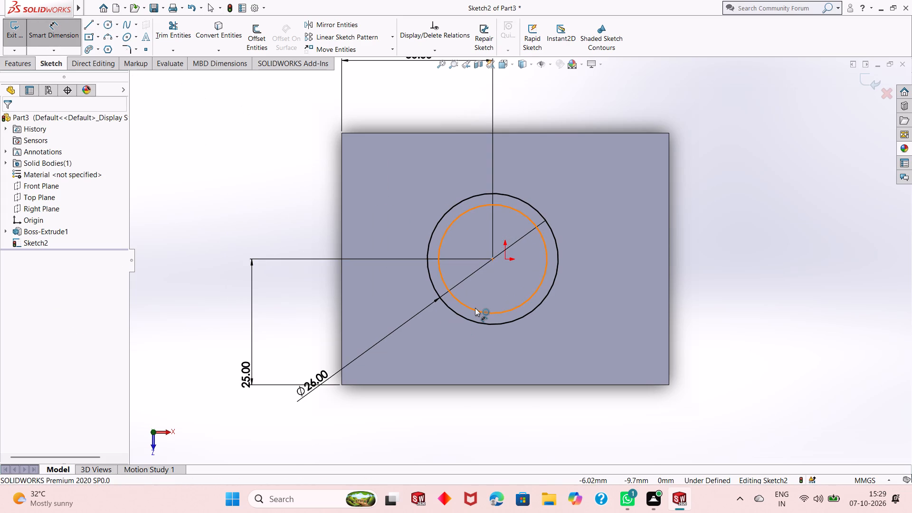
pyautogui.click(475, 308)
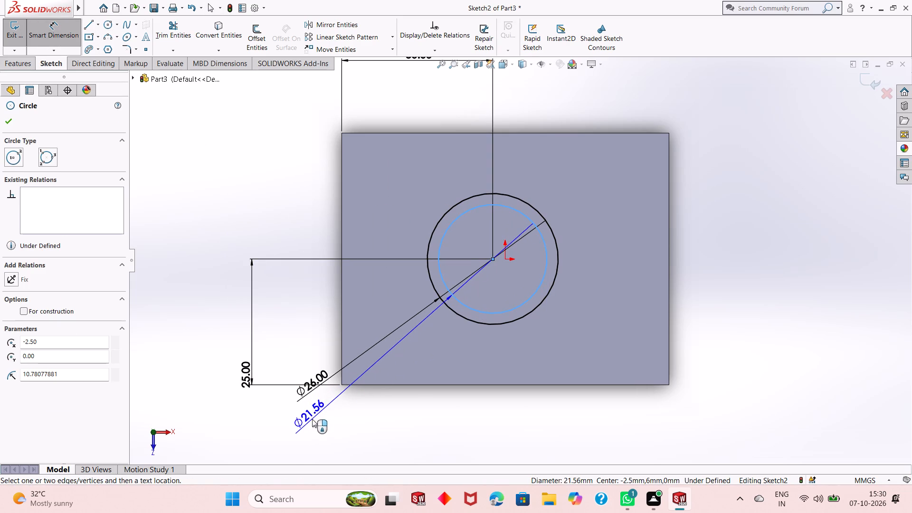
pyautogui.click(312, 419)
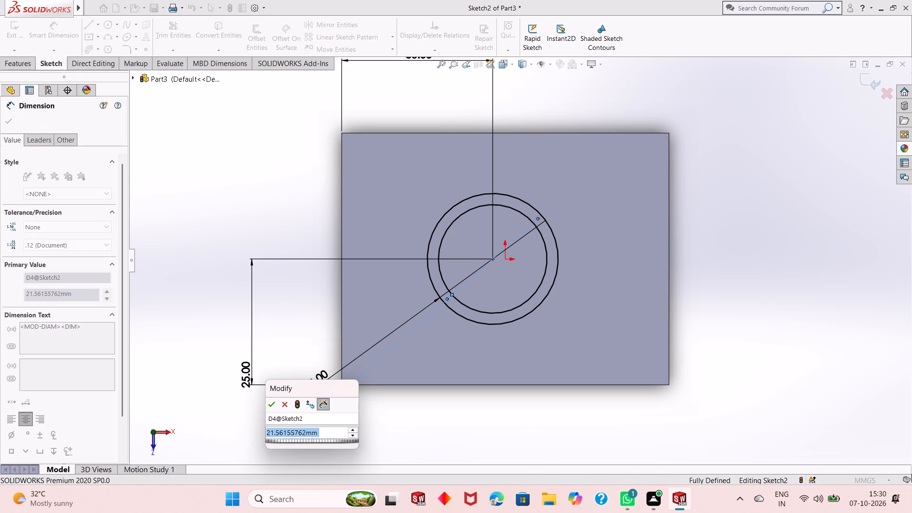
pyautogui.write('20')
pyautogui.press('Return')
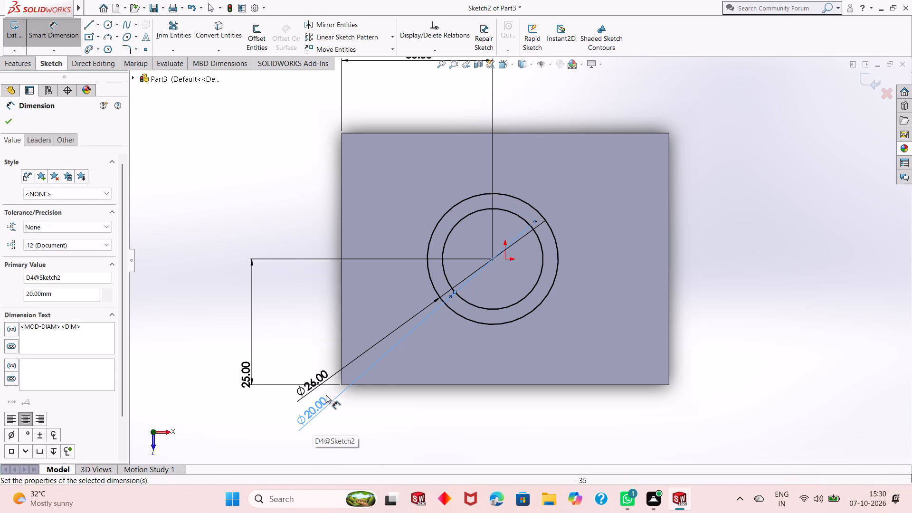
pyautogui.rightClick(192, 160)
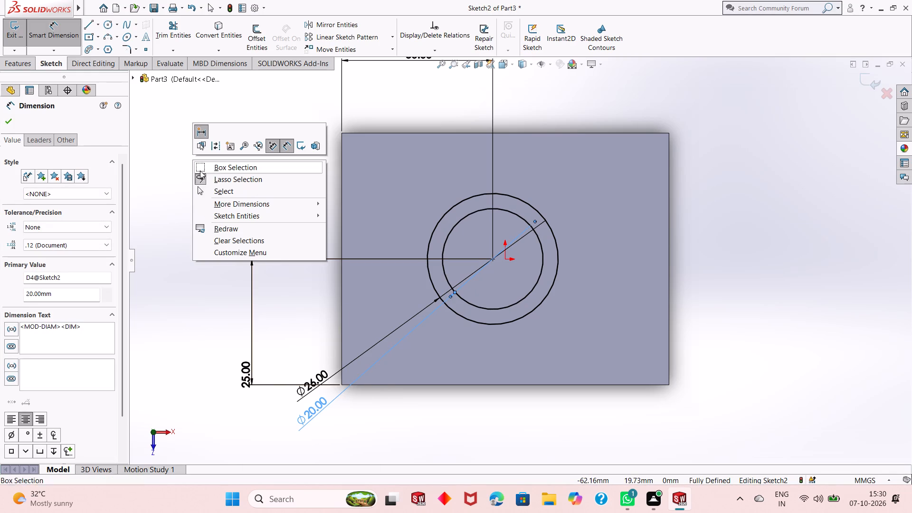
pyautogui.click(219, 188)
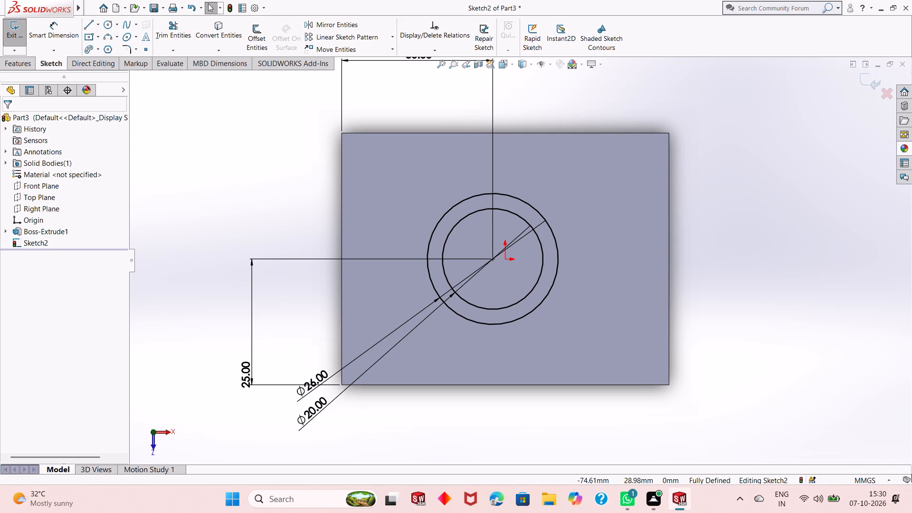
# Extrude the ring between the two circles 40 mm blind upward from the plate's top face, merged with the plate.
pyautogui.click(20, 61)
pyautogui.click(28, 36)
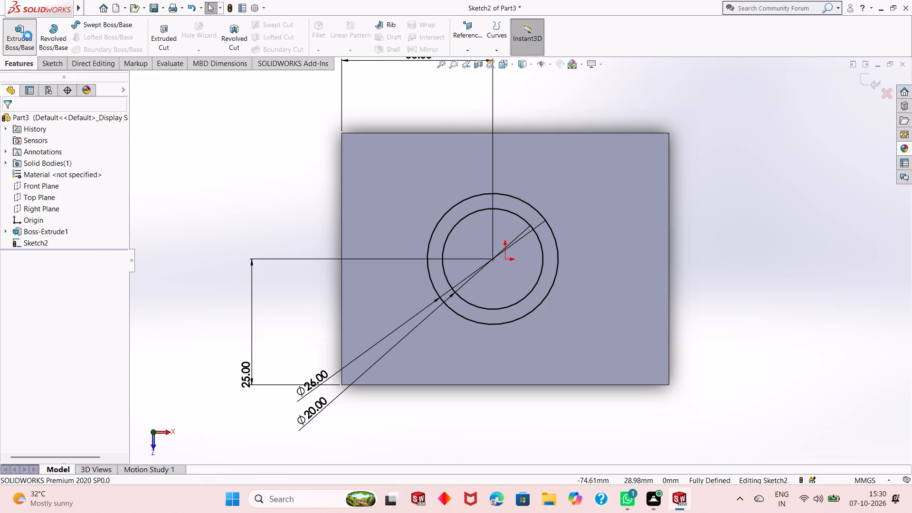
pyautogui.moveTo(507, 415); pyautogui.dragTo(515, 351, button='middle')
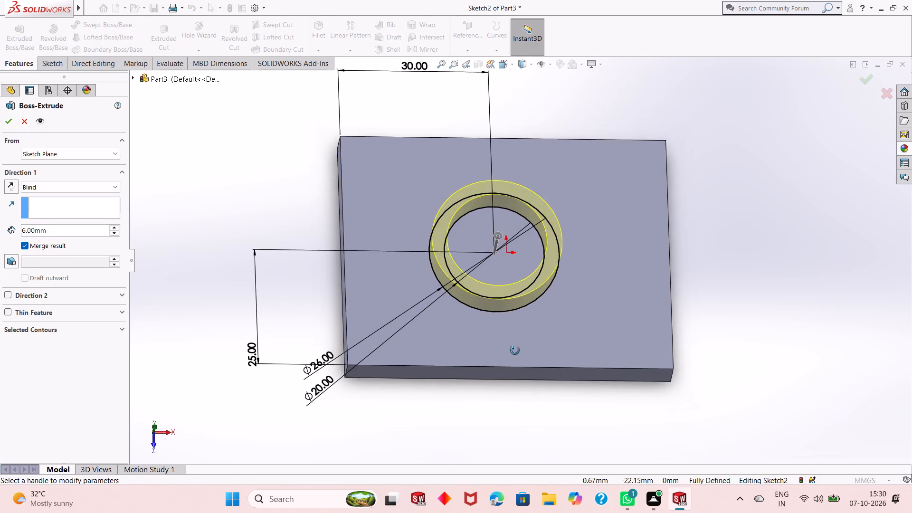
pyautogui.moveTo(515, 351); pyautogui.dragTo(518, 284, button='middle')
pyautogui.scroll(2, 513, 277)
pyautogui.scroll(-2, 529, 176)
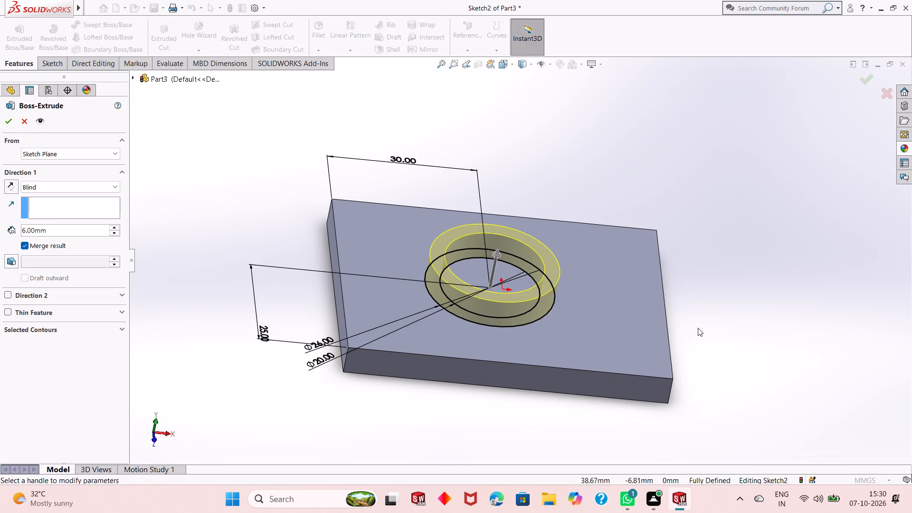
pyautogui.moveTo(698, 328); pyautogui.dragTo(685, 324, button='middle')
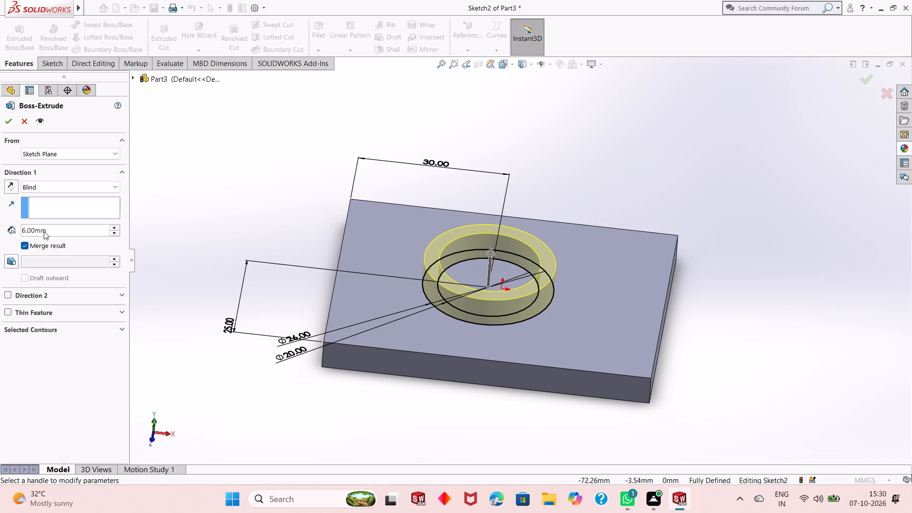
pyautogui.doubleClick(47, 231)
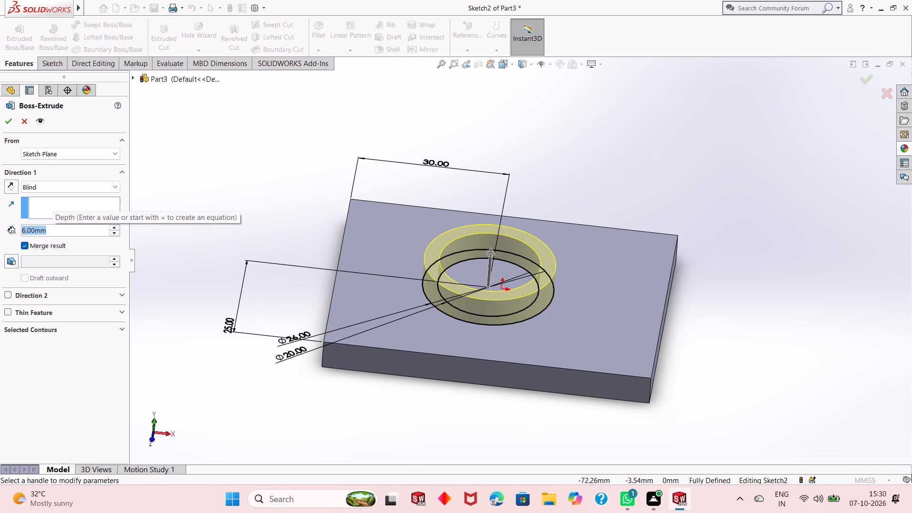
pyautogui.write('40')
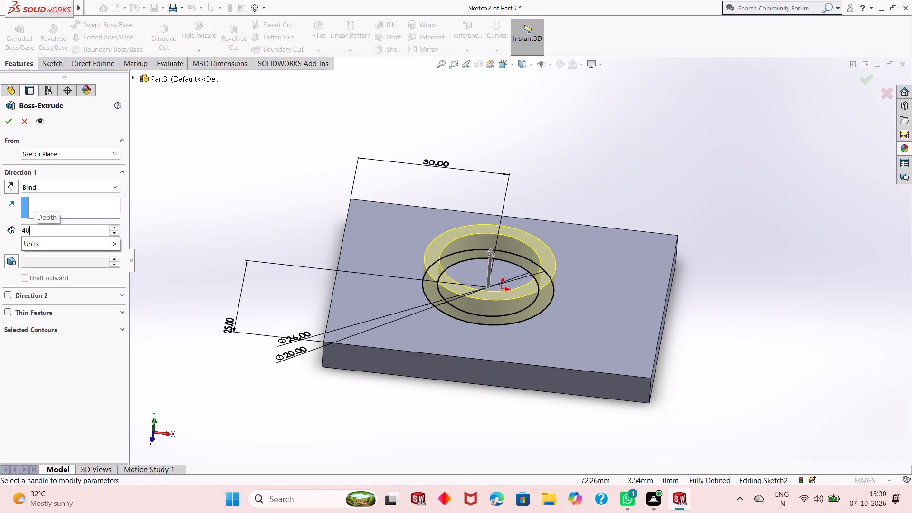
pyautogui.press('Return')
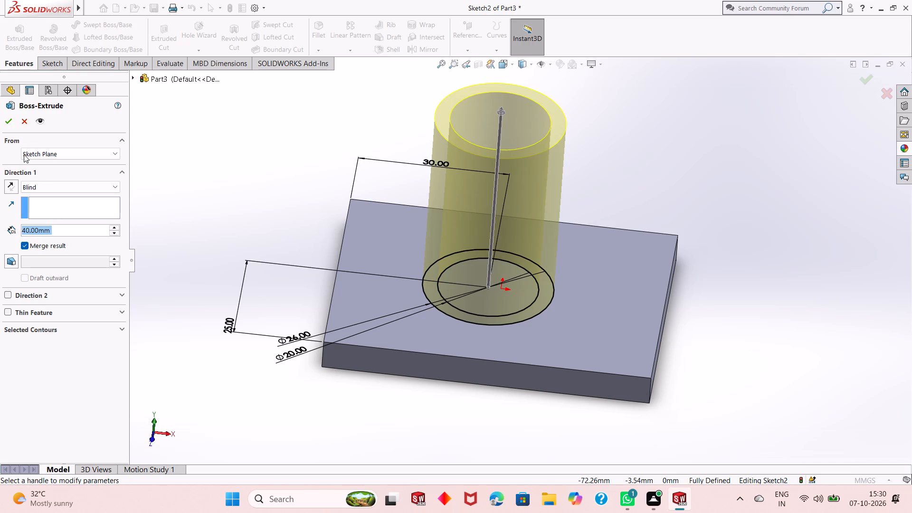
pyautogui.click(9, 123)
pyautogui.click(309, 253)
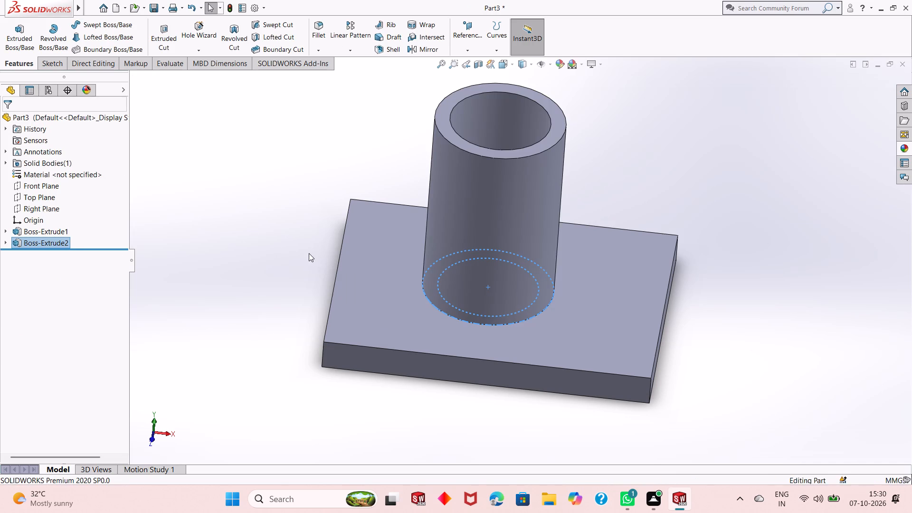
# Examine the extruded tube and base plate from several angles.
pyautogui.scroll(1, 403, 296)
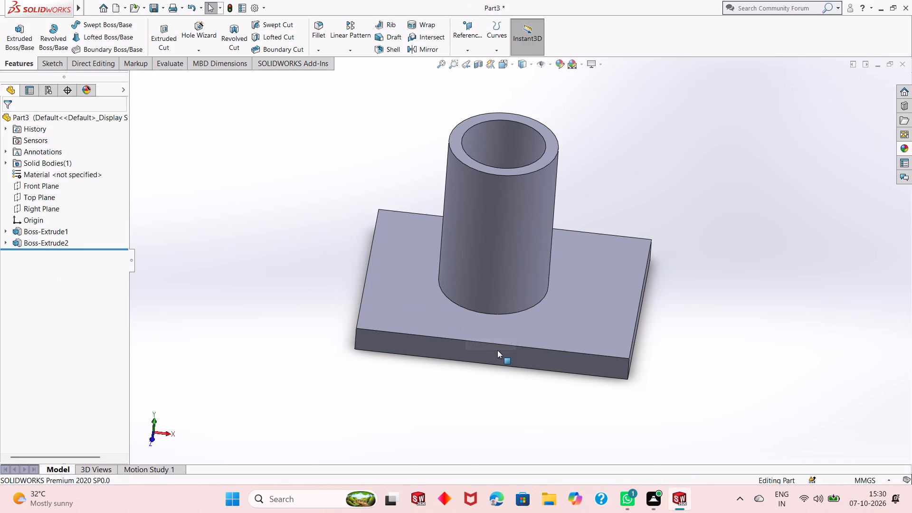
pyautogui.moveTo(545, 400); pyautogui.dragTo(534, 380, button='middle')
pyautogui.scroll(1, 534, 380)
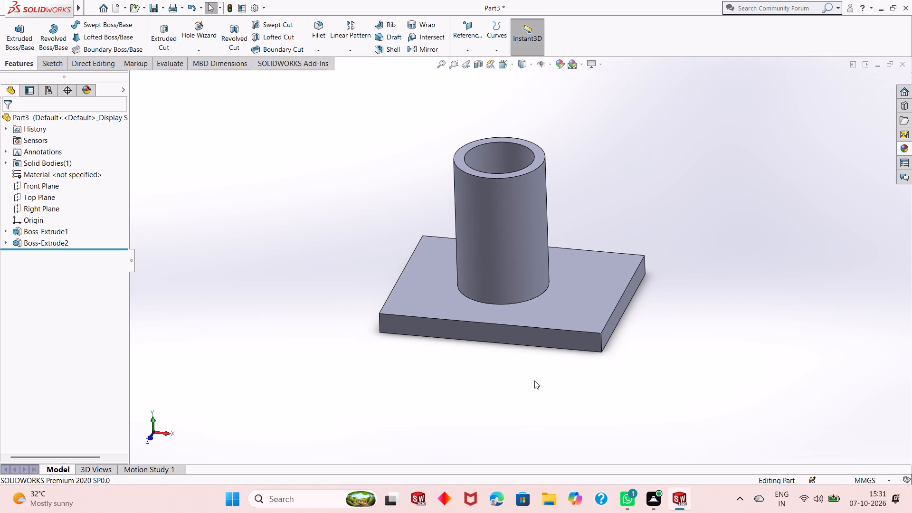
pyautogui.scroll(1, 534, 380)
pyautogui.moveTo(563, 244); pyautogui.dragTo(555, 347, button='middle')
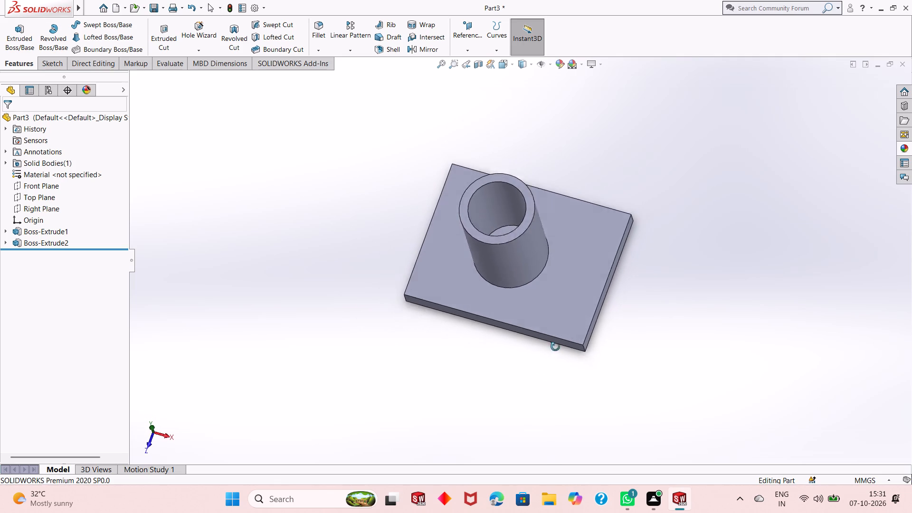
pyautogui.moveTo(555, 347); pyautogui.dragTo(550, 238, button='middle')
pyautogui.scroll(2, 549, 236)
pyautogui.scroll(-3, 541, 197)
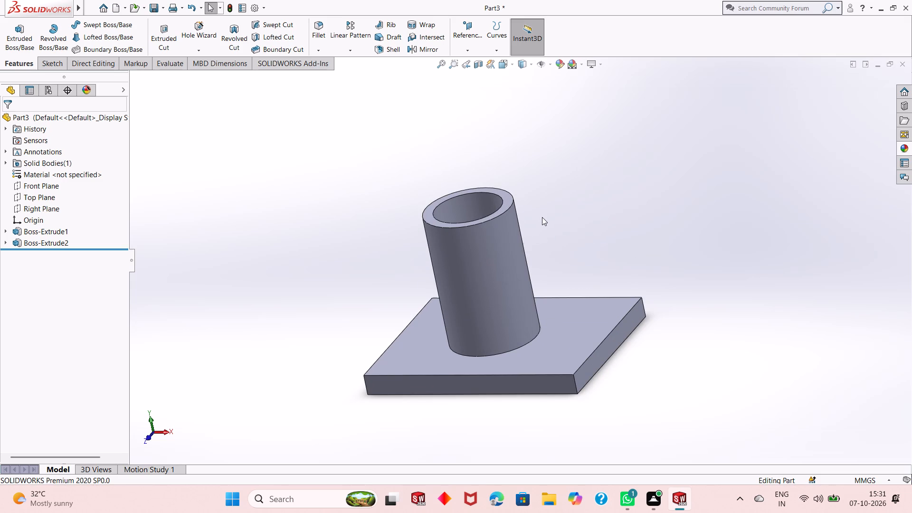
pyautogui.moveTo(542, 217); pyautogui.dragTo(562, 300, button='middle')
# Start a new sketch on the tube's ring-shaped top face and view it square-on.
pyautogui.click(525, 242)
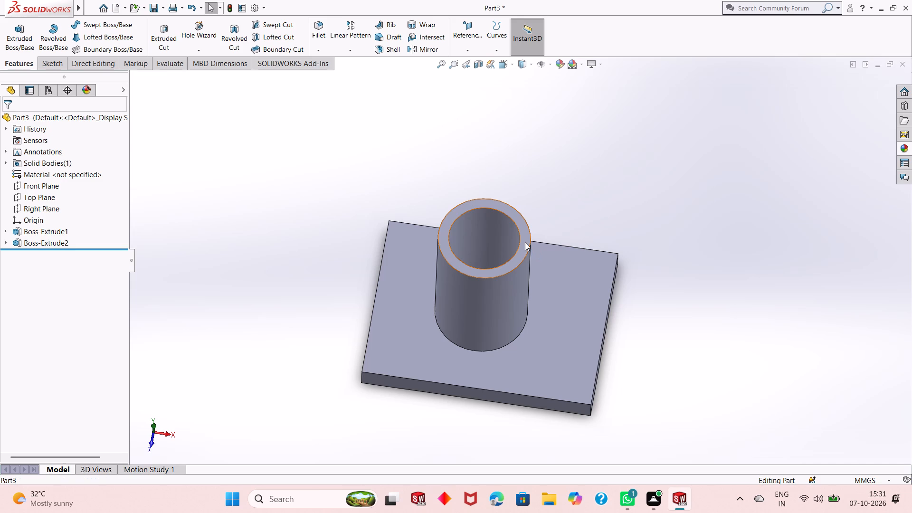
pyautogui.click(571, 214)
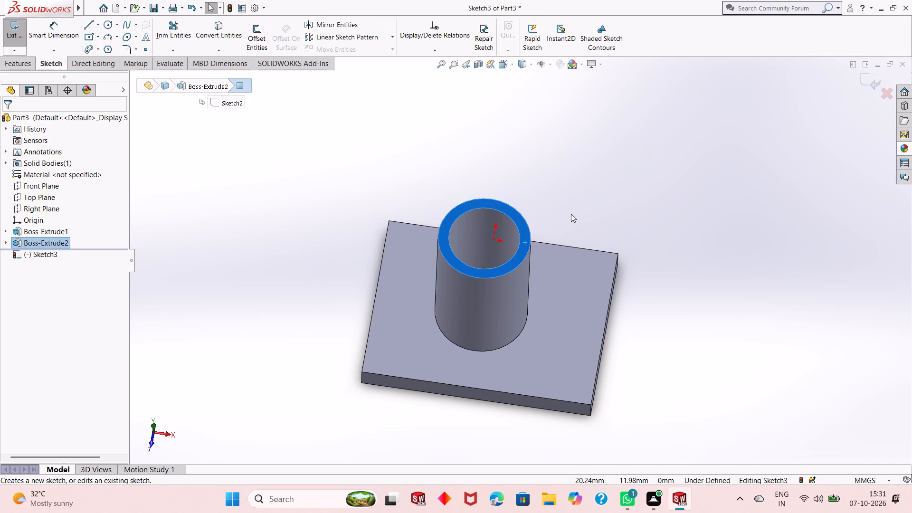
pyautogui.hotkey('ctrl', '8')
pyautogui.scroll(2, 538, 254)
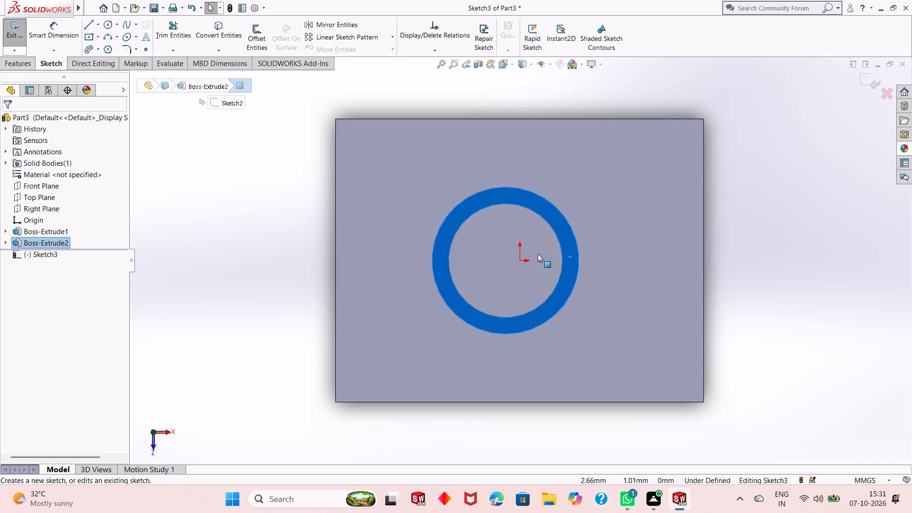
pyautogui.scroll(1, 538, 254)
pyautogui.click(692, 265)
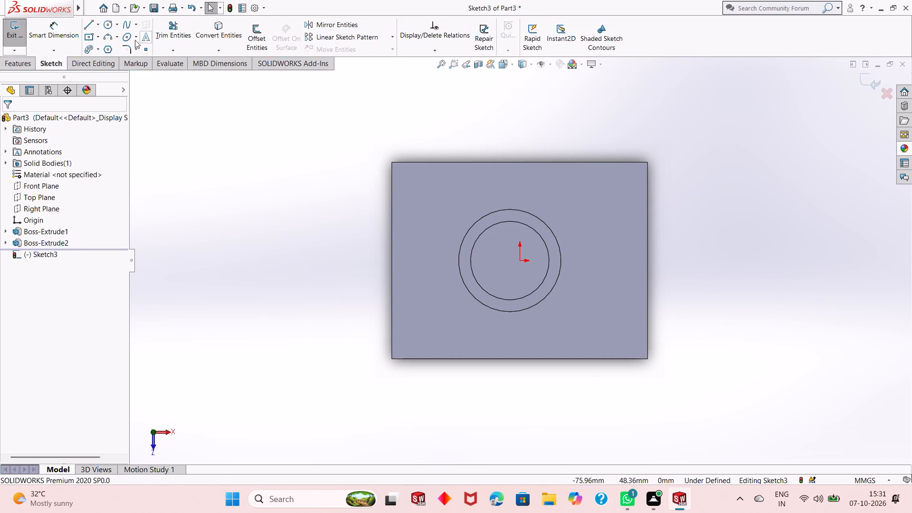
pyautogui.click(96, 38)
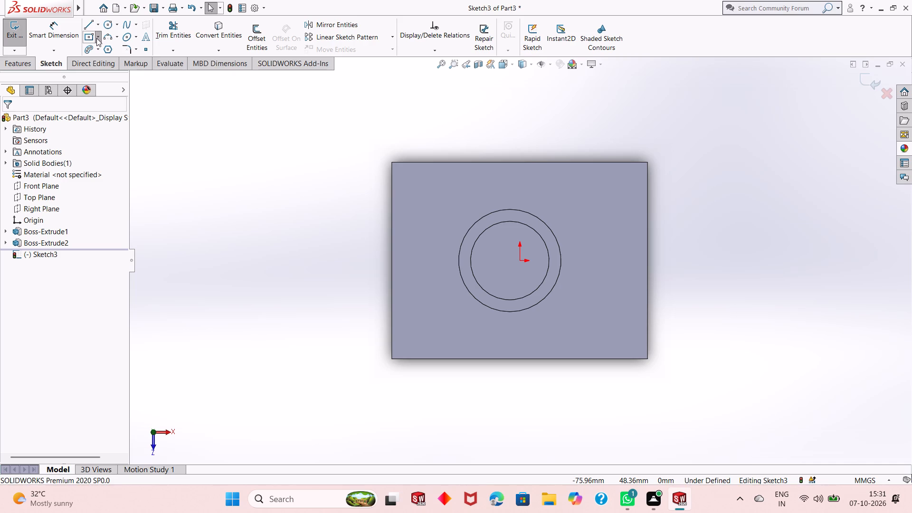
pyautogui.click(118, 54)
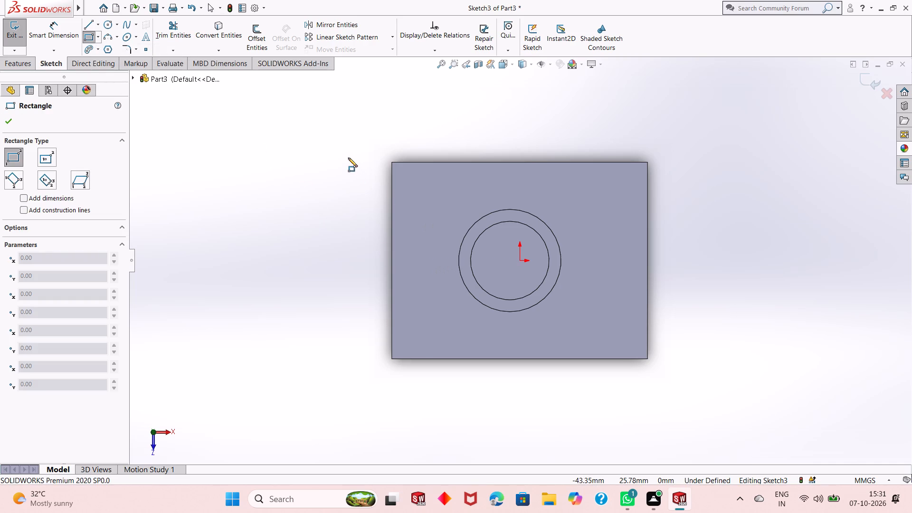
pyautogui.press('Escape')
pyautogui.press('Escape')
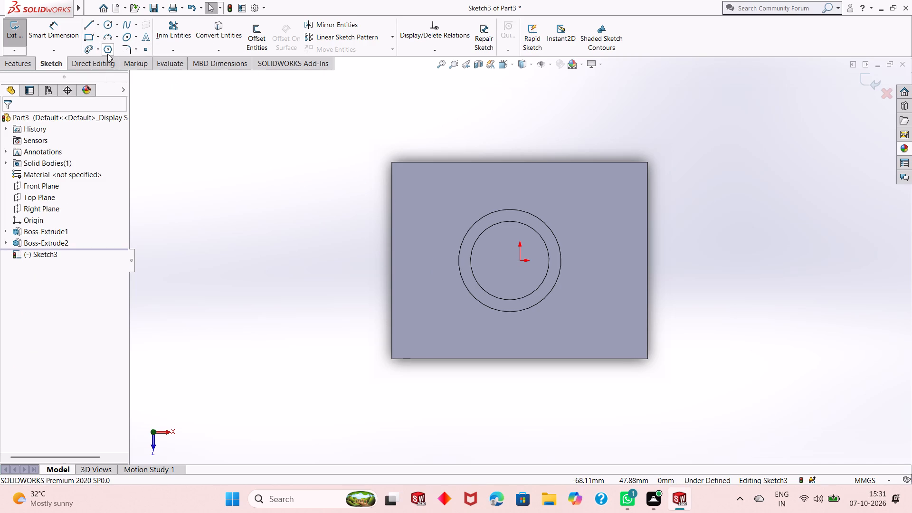
# Draw a center rectangle about 5 mm wide and 32 mm long, centred on the tube's axis and spanning across the tube.
pyautogui.click(96, 37)
pyautogui.click(100, 59)
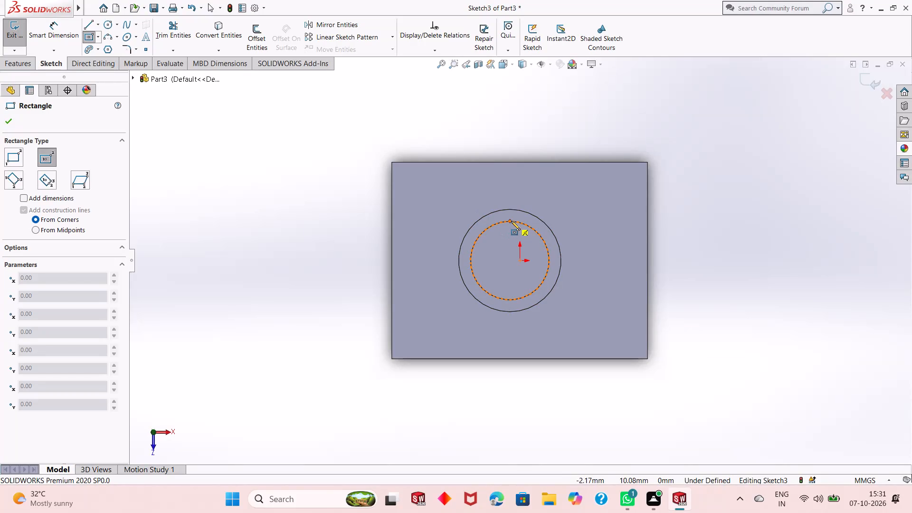
pyautogui.click(510, 261)
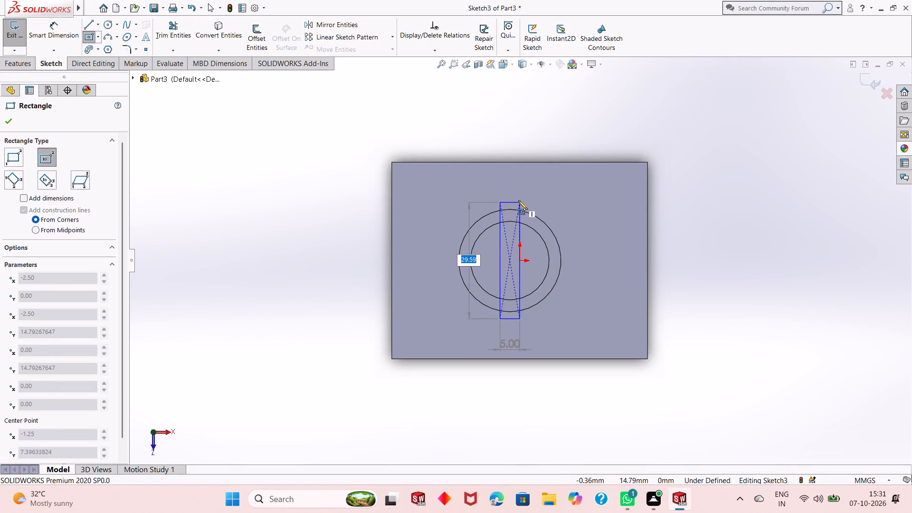
pyautogui.click(521, 199)
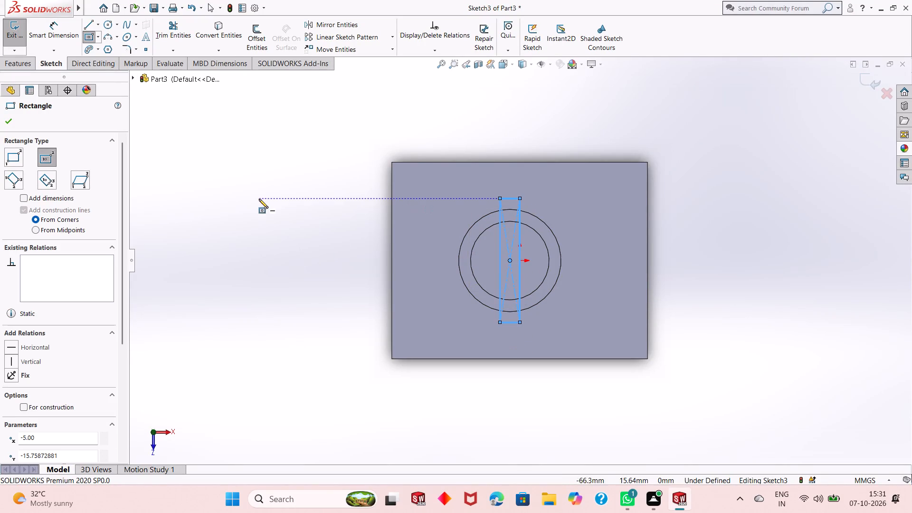
pyautogui.rightClick(259, 199)
pyautogui.click(284, 208)
# Dimension the rectangle's short side at 6 mm.
pyautogui.click(75, 30)
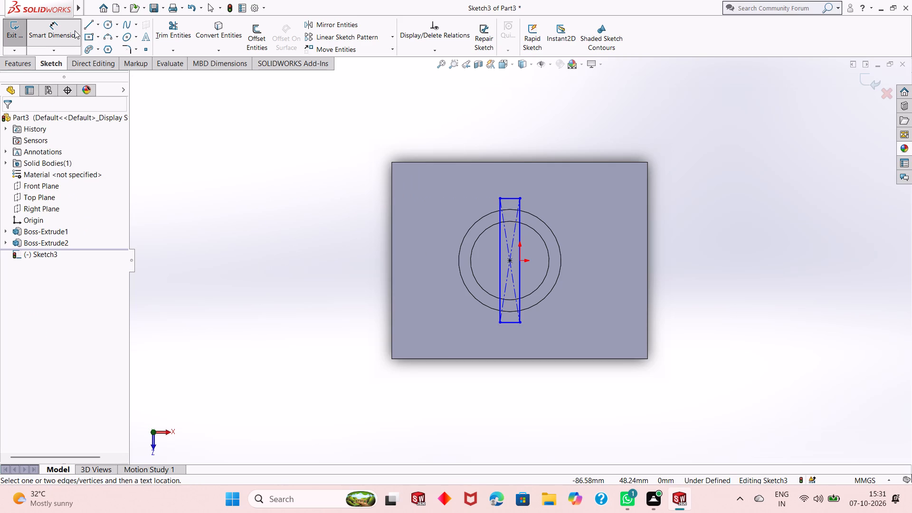
pyautogui.click(510, 199)
pyautogui.click(518, 157)
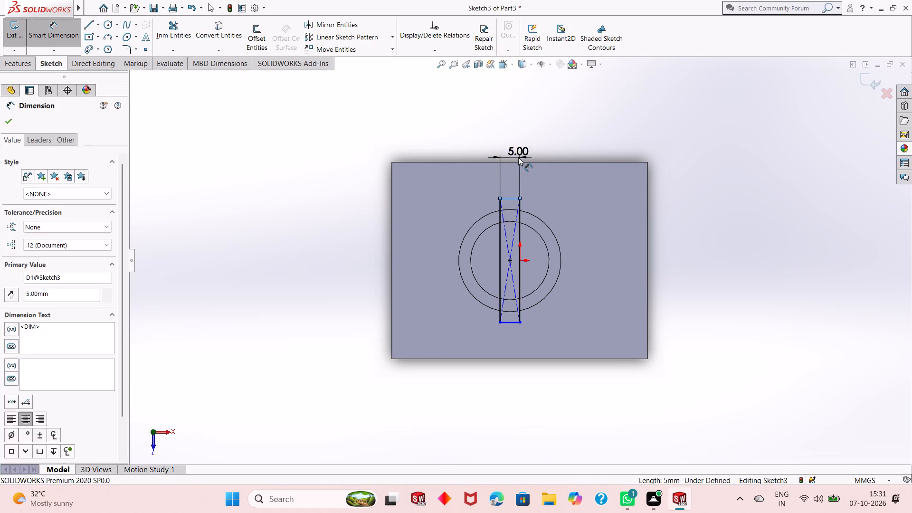
pyautogui.press('6')
pyautogui.press('Return')
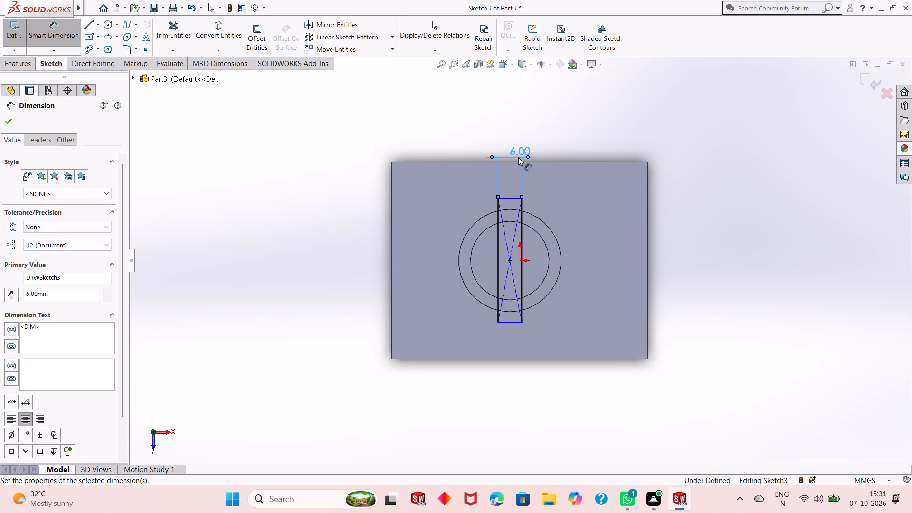
# Dimension the rectangle's long side at 30 mm, finish dimensioning and view the sketch at an angle.
pyautogui.click(523, 226)
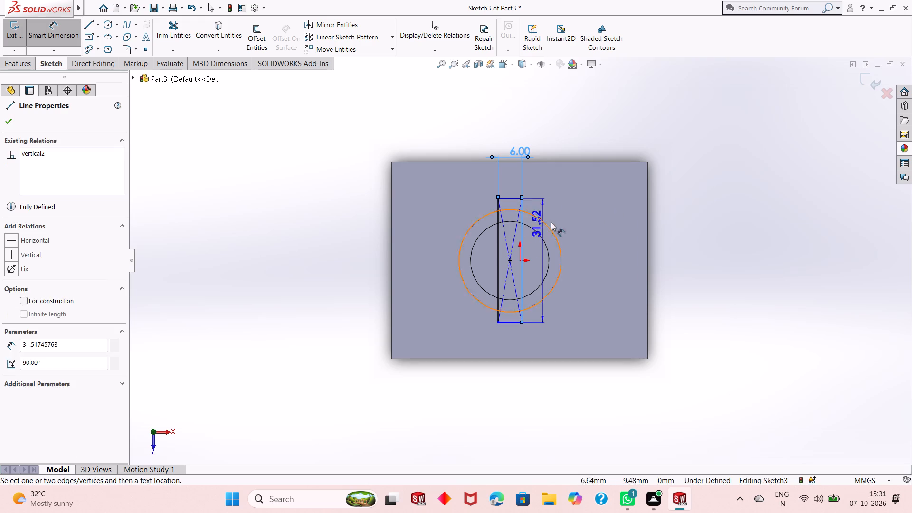
pyautogui.click(580, 222)
pyautogui.write('31')
pyautogui.press('BackSpace')
pyautogui.press('0')
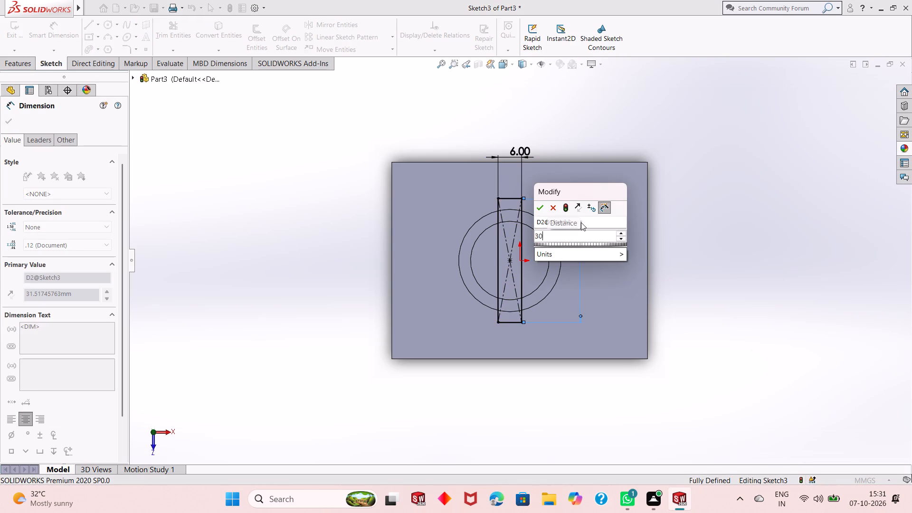
pyautogui.press('Return')
pyautogui.press('Return')
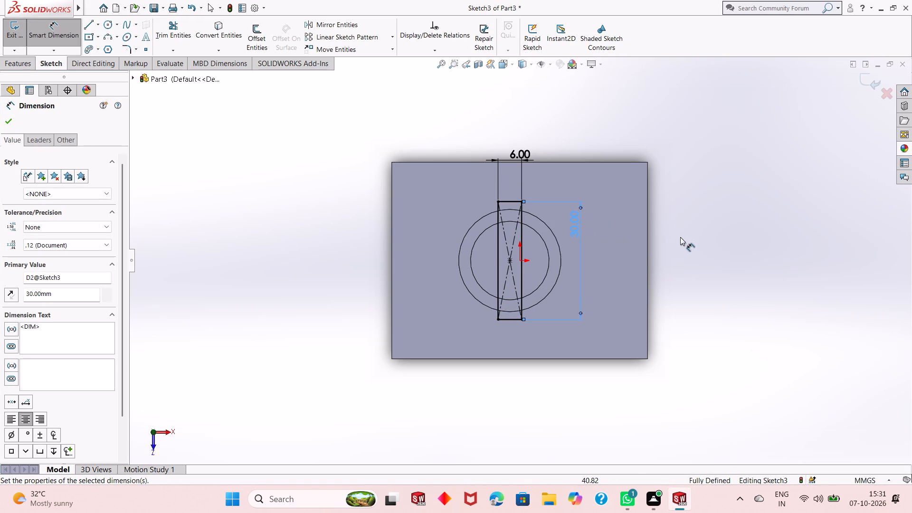
pyautogui.rightClick(680, 237)
pyautogui.click(706, 266)
pyautogui.moveTo(485, 326); pyautogui.dragTo(474, 253, button='middle')
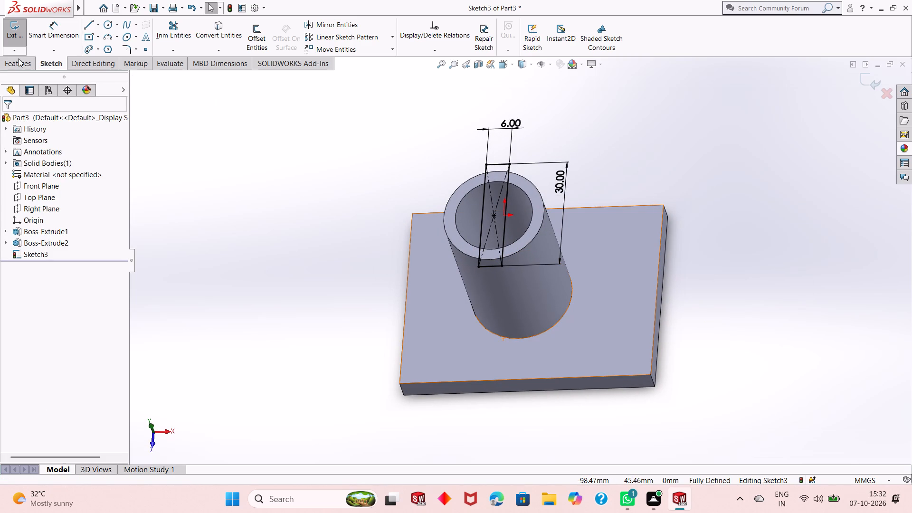
# Cut the sketched rectangle 10 mm deep, blind, into the top of the tube with an Extruded Cut.
pyautogui.click(19, 65)
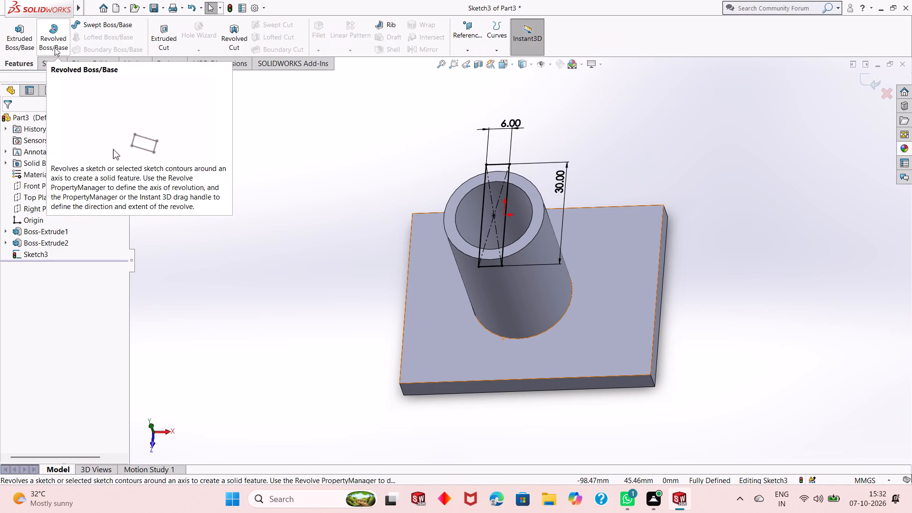
pyautogui.click(164, 38)
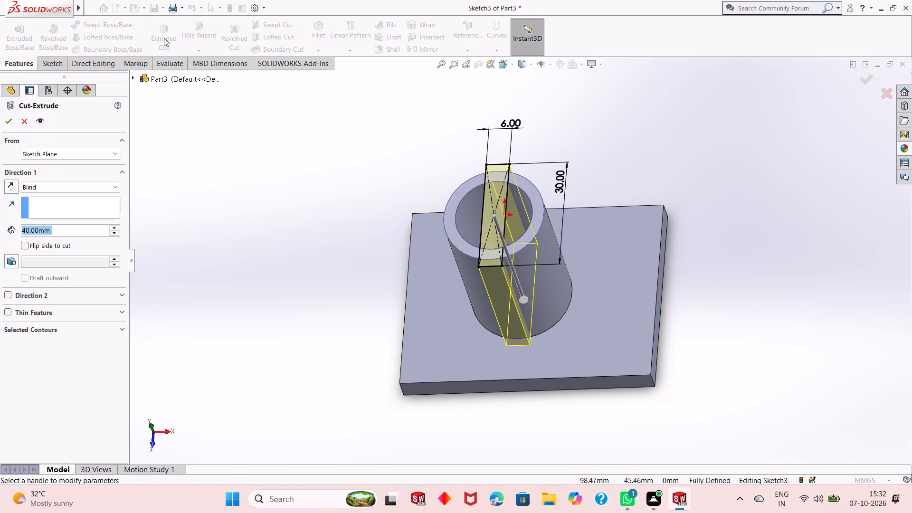
pyautogui.moveTo(344, 281); pyautogui.dragTo(335, 240, button='middle')
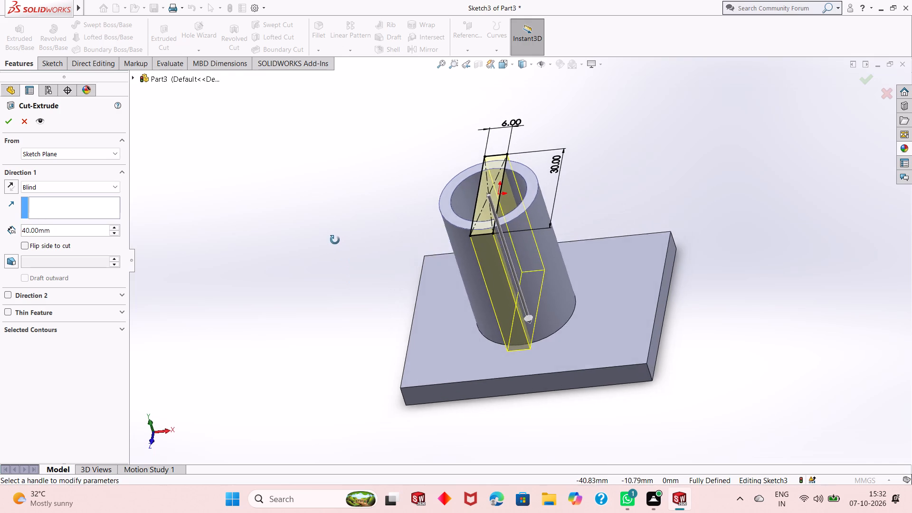
pyautogui.moveTo(335, 240); pyautogui.dragTo(319, 288, button='middle')
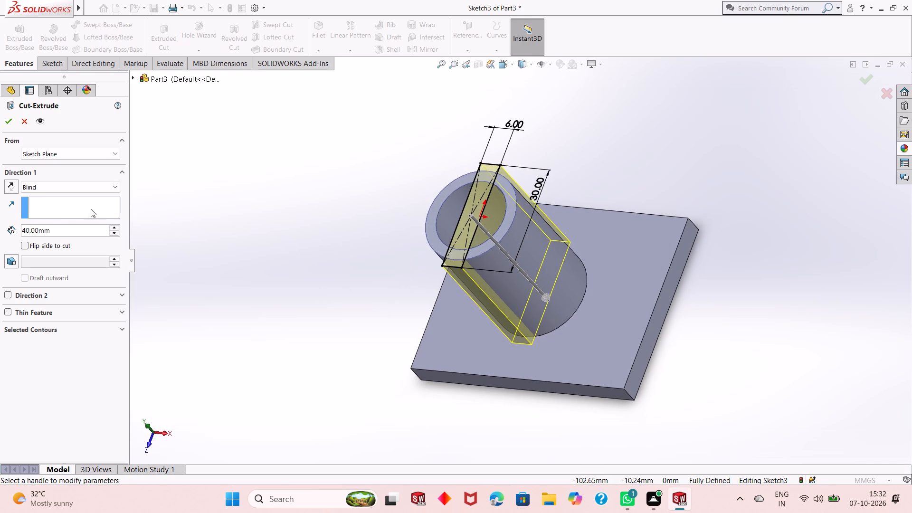
pyautogui.doubleClick(52, 231)
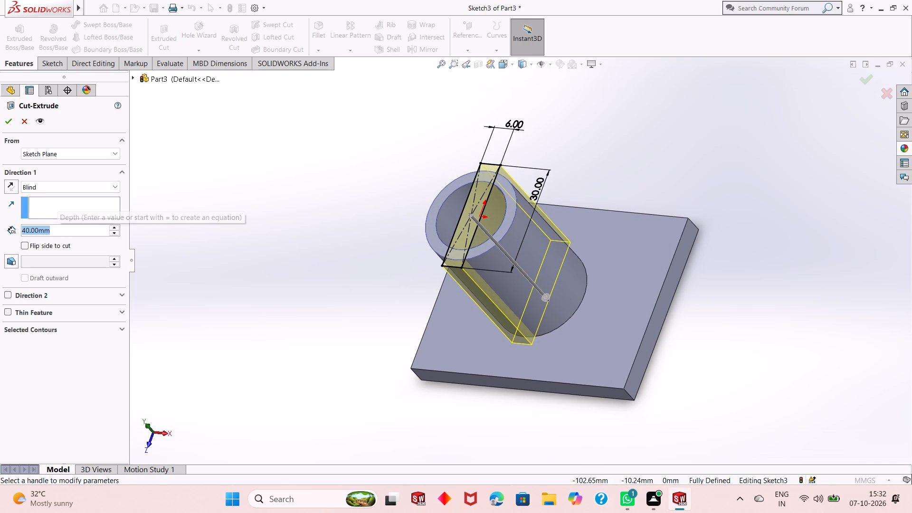
pyautogui.write('10')
pyautogui.press('Return')
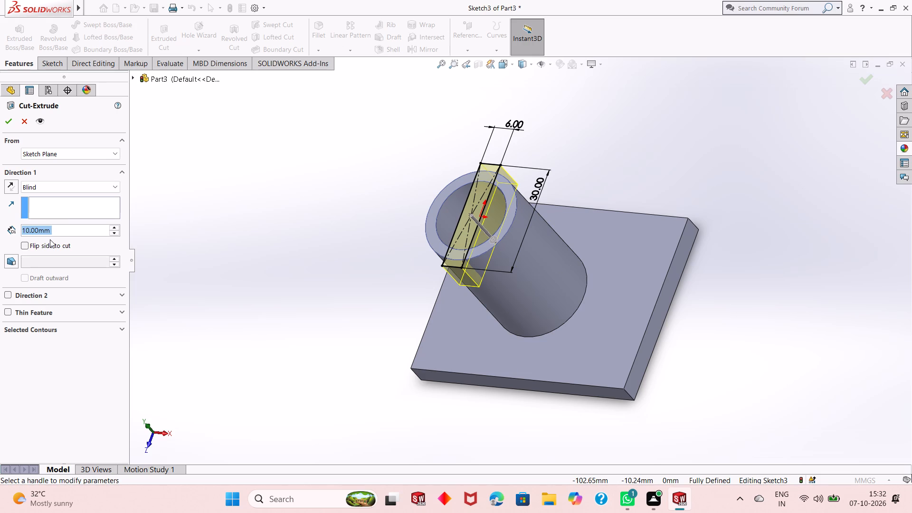
pyautogui.click(12, 124)
pyautogui.click(381, 307)
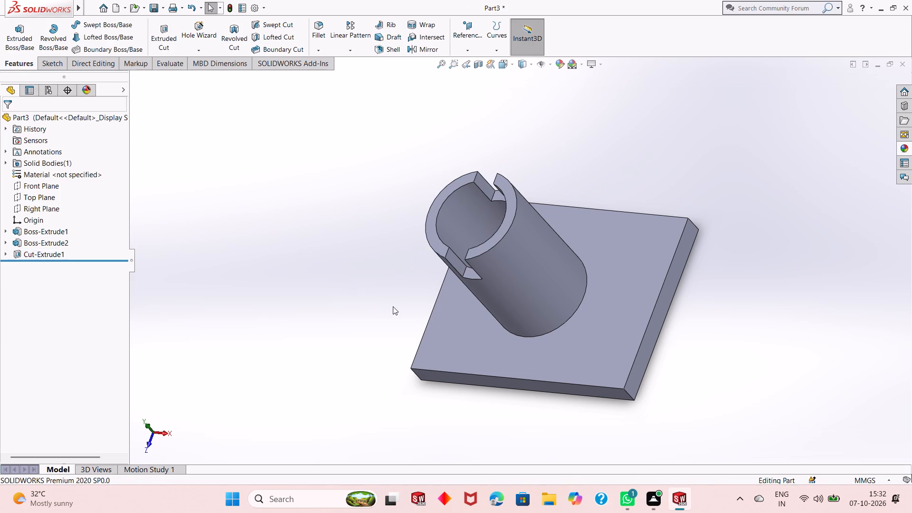
# Start a new sketch on the base plate's long front side face and view it square-on.
pyautogui.moveTo(392, 305); pyautogui.dragTo(413, 280, button='middle')
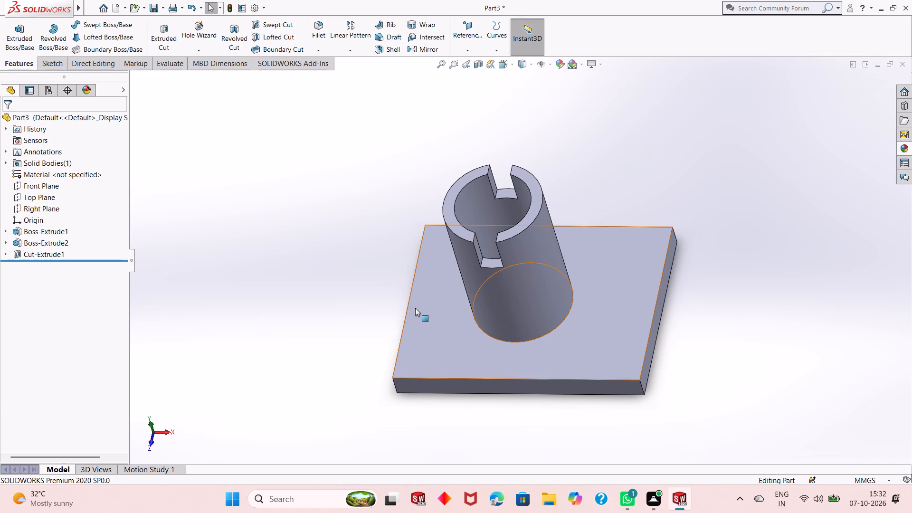
pyautogui.moveTo(339, 320); pyautogui.dragTo(348, 240, button='middle')
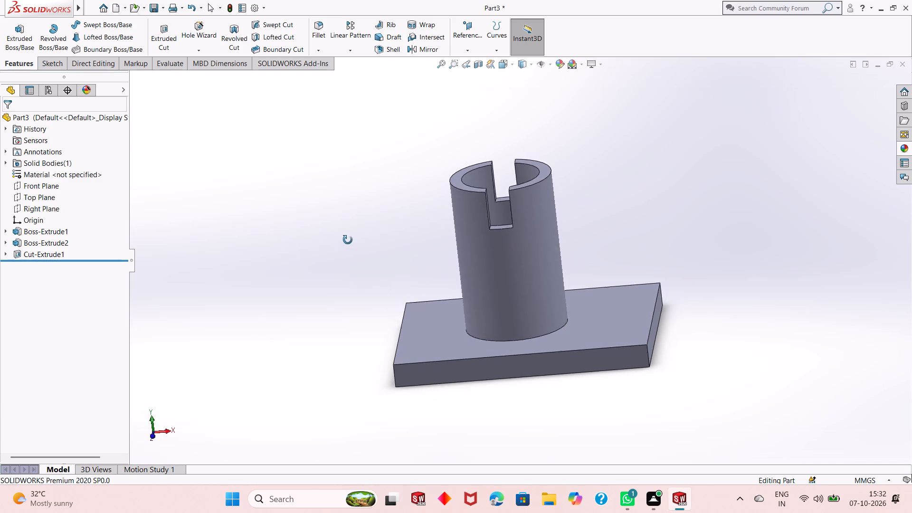
pyautogui.moveTo(348, 240); pyautogui.dragTo(322, 276, button='middle')
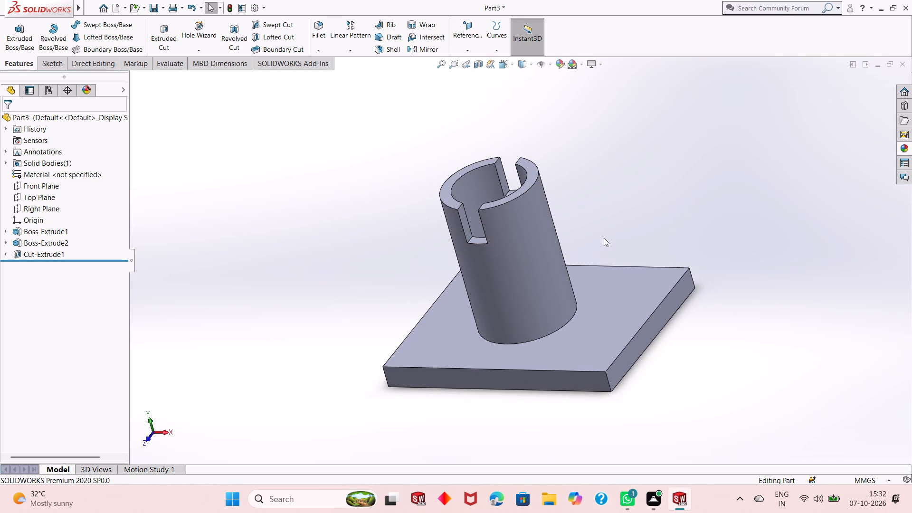
pyautogui.moveTo(529, 355); pyautogui.dragTo(540, 370, button='middle')
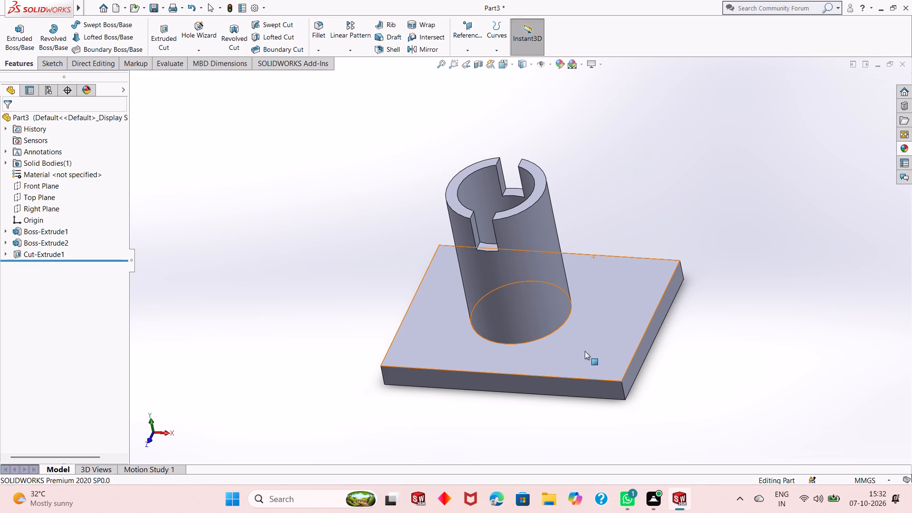
pyautogui.scroll(-2, 494, 351)
pyautogui.moveTo(507, 395); pyautogui.dragTo(512, 336, button='middle')
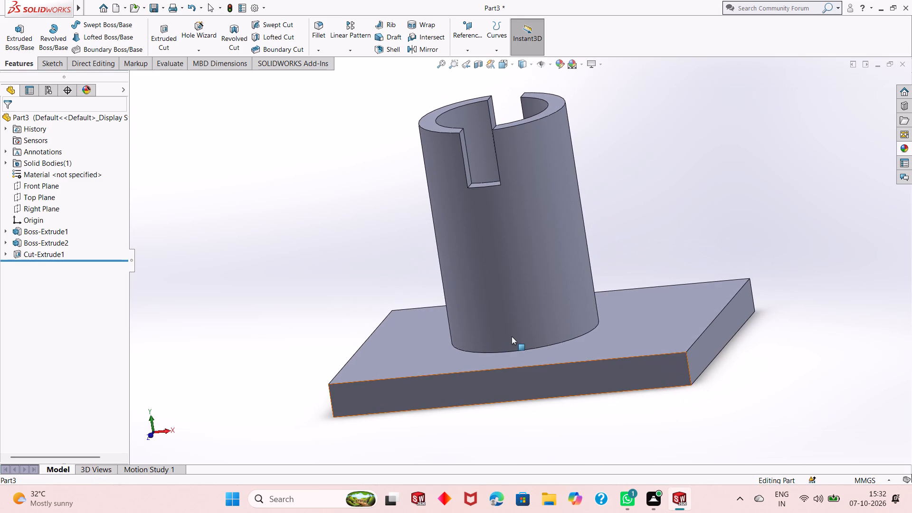
pyautogui.click(538, 379)
pyautogui.click(581, 350)
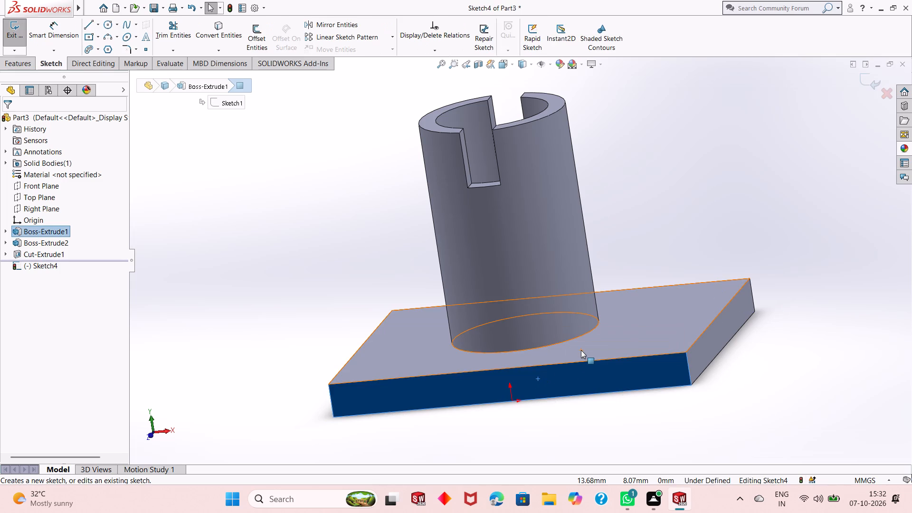
pyautogui.hotkey('ctrl', '8')
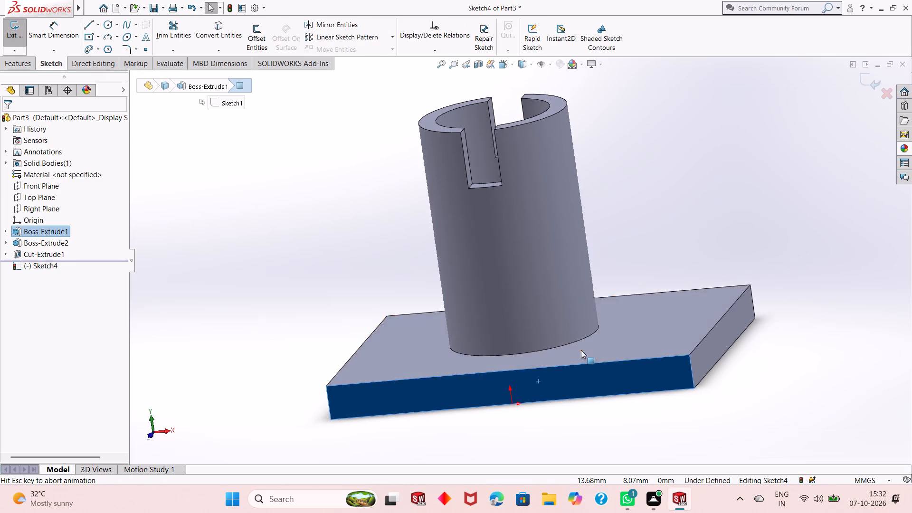
pyautogui.scroll(1, 560, 386)
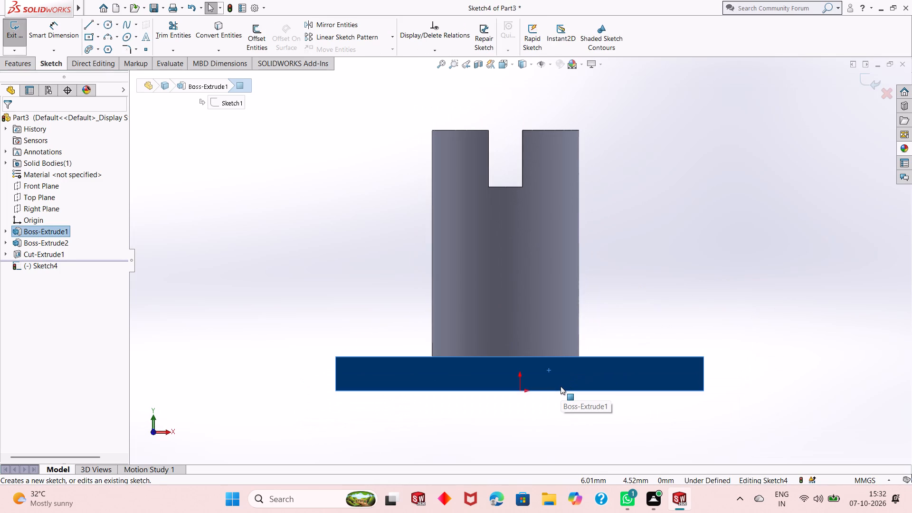
pyautogui.click(364, 294)
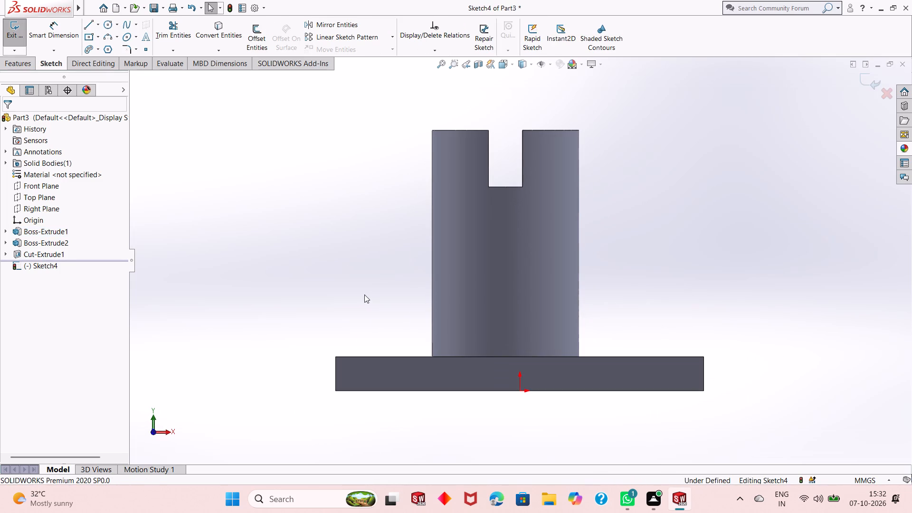
# Draw a circle about 8.5 mm in diameter over the tube's lower part, just above the plate and left of the tube's axis.
pyautogui.click(107, 25)
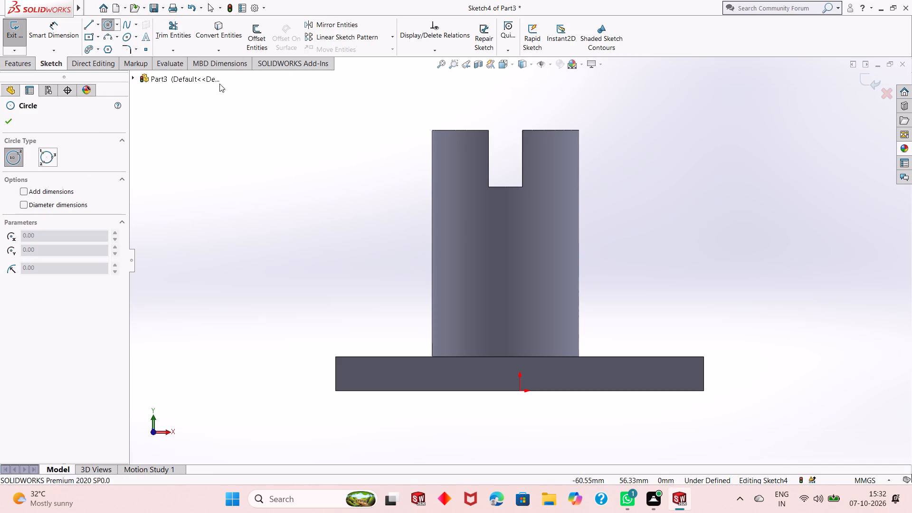
pyautogui.click(472, 329)
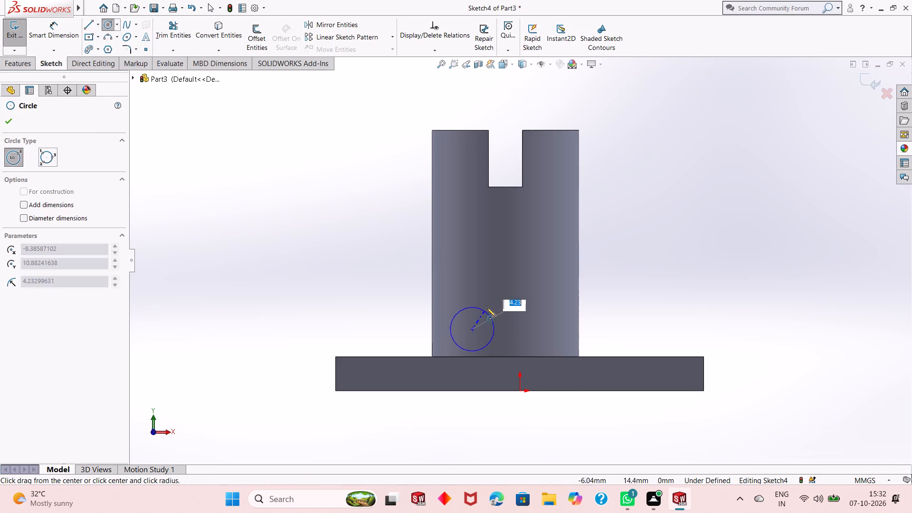
pyautogui.click(484, 308)
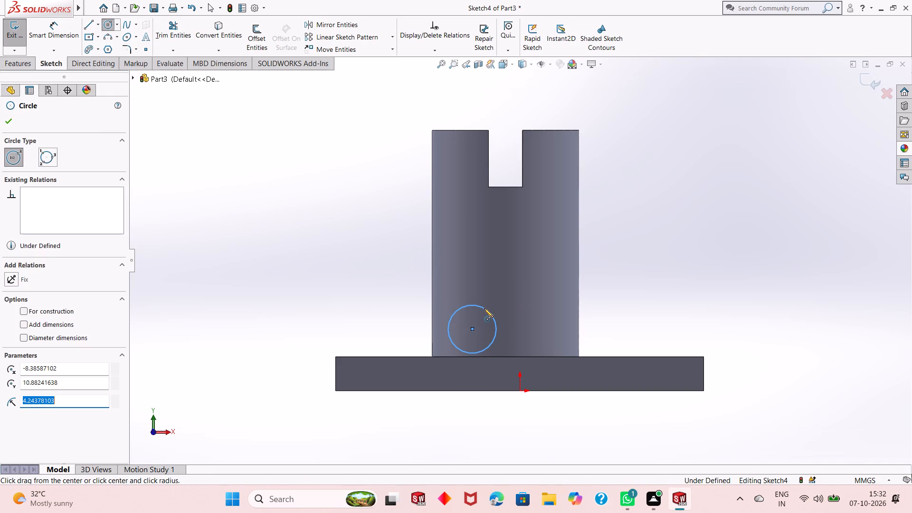
pyautogui.rightClick(241, 240)
pyautogui.click(263, 251)
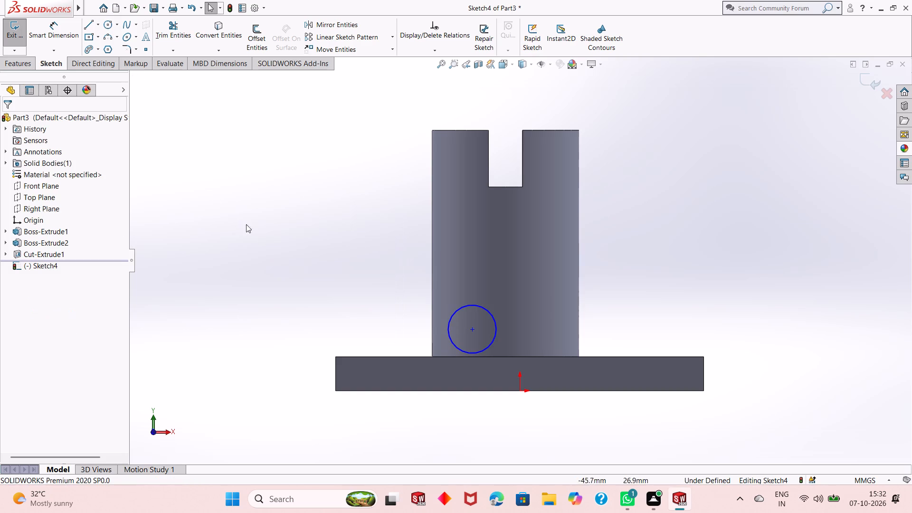
# Dimension the circle's diameter at 12 mm.
pyautogui.click(61, 40)
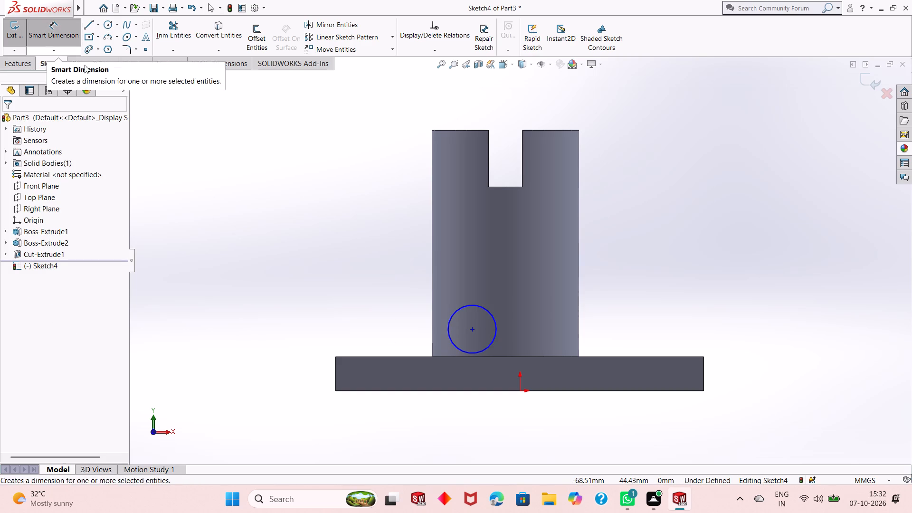
pyautogui.click(457, 349)
pyautogui.click(339, 425)
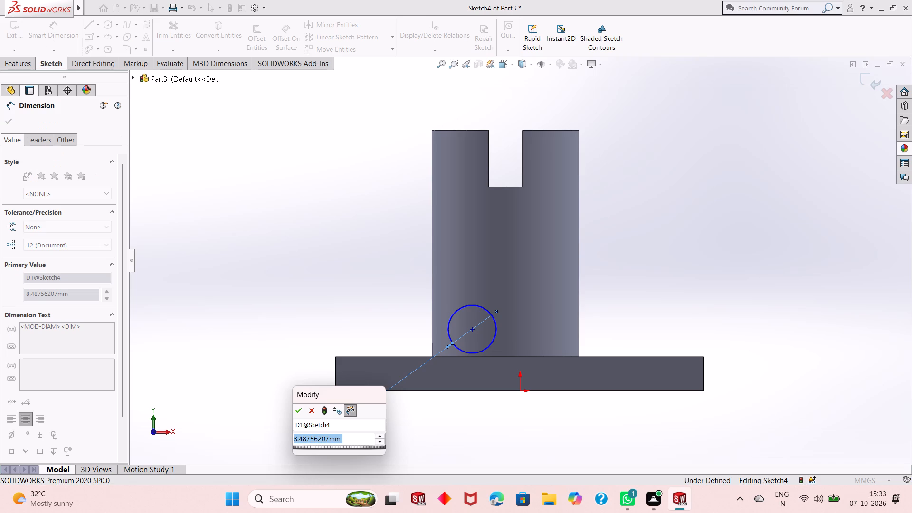
pyautogui.write('12')
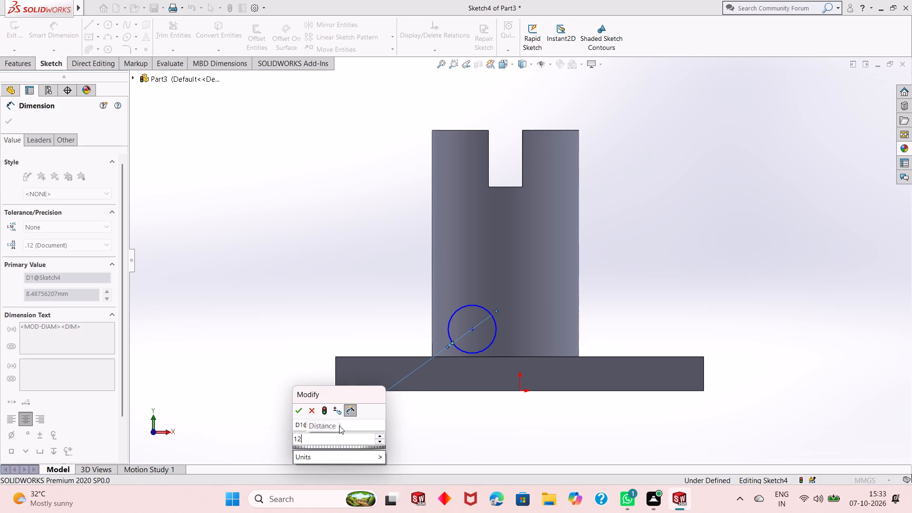
pyautogui.press('Return')
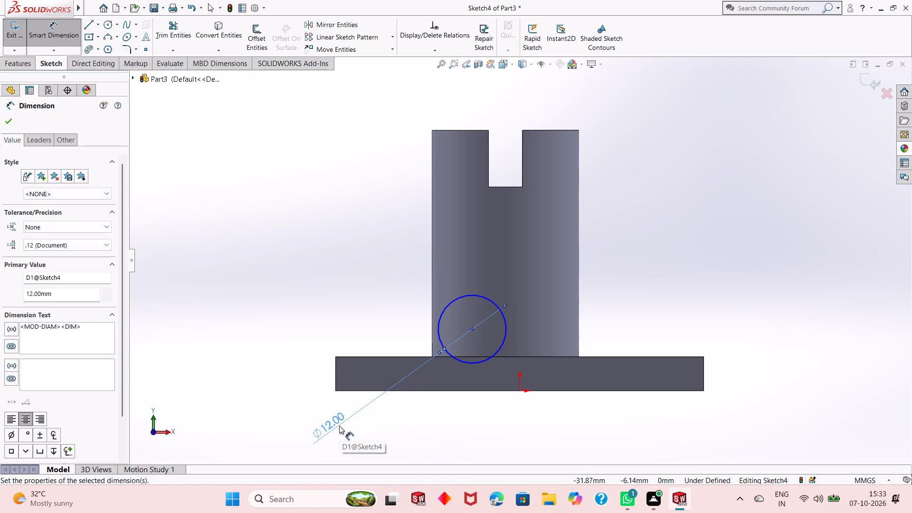
# Dimension the circle's centre 6 mm above the base plate's top edge.
pyautogui.click(472, 328)
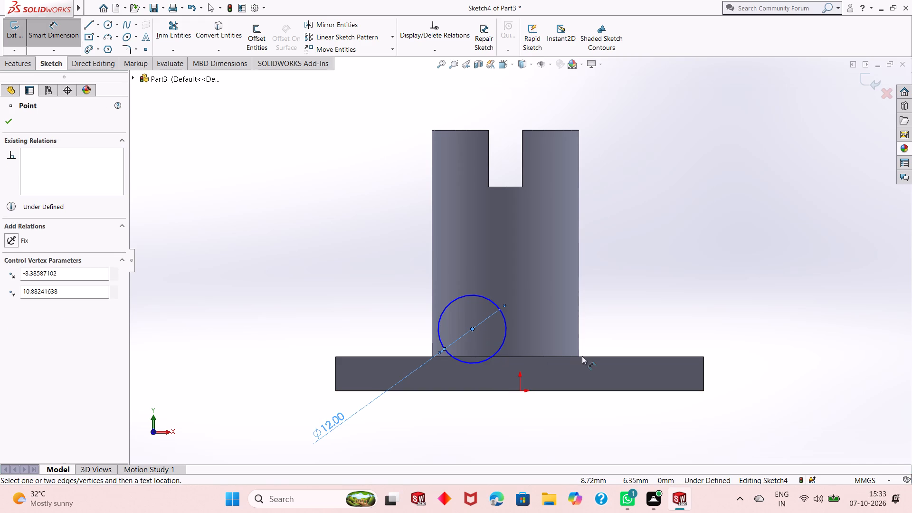
pyautogui.click(637, 355)
pyautogui.click(640, 357)
pyautogui.click(757, 352)
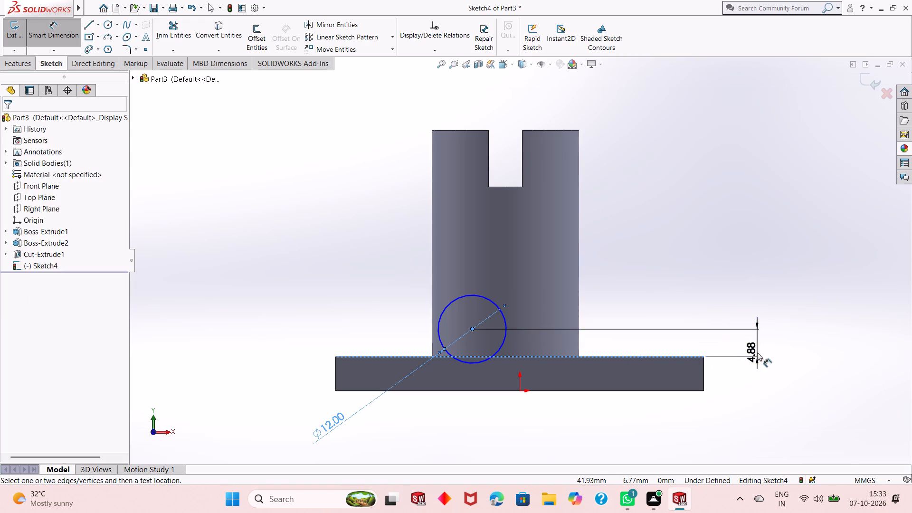
pyautogui.press('6')
pyautogui.press('Return')
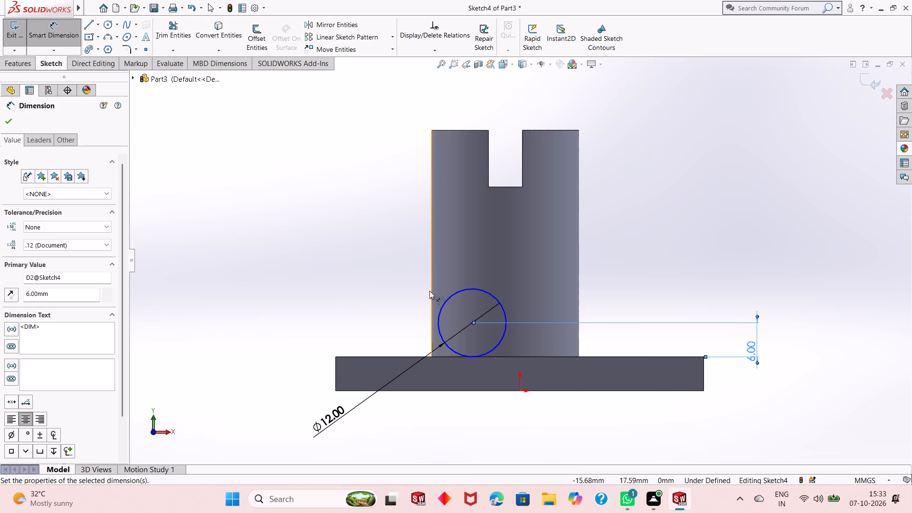
pyautogui.rightClick(692, 274)
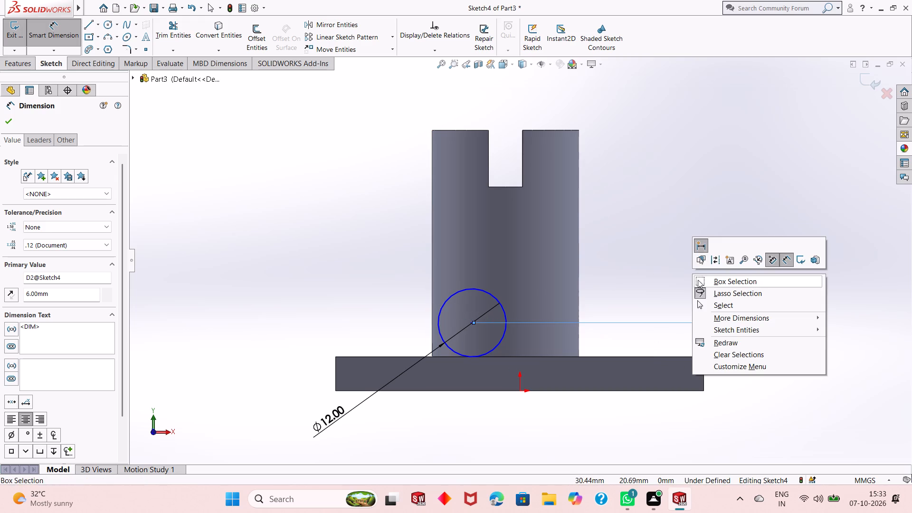
pyautogui.click(710, 305)
# Dimension the circle's centre 30 mm horizontally from the base plate's left edge and finish dimensioning.
pyautogui.click(66, 35)
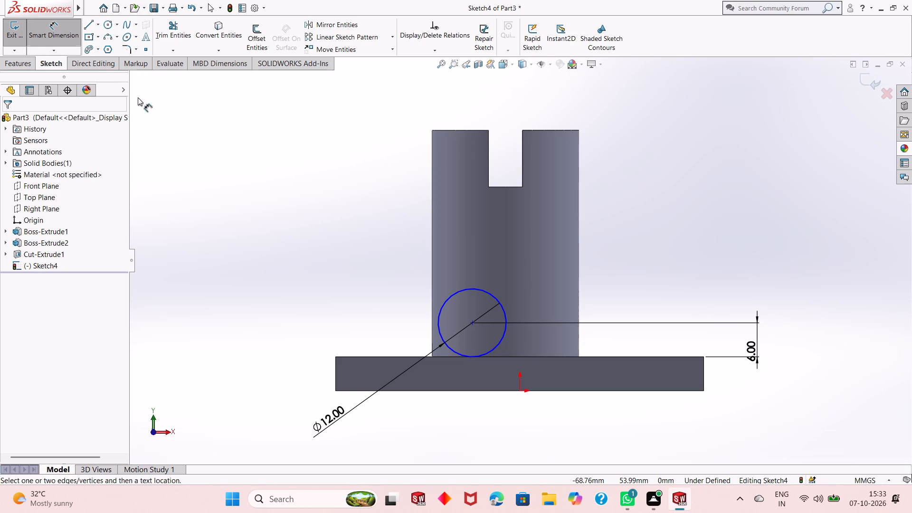
pyautogui.click(474, 324)
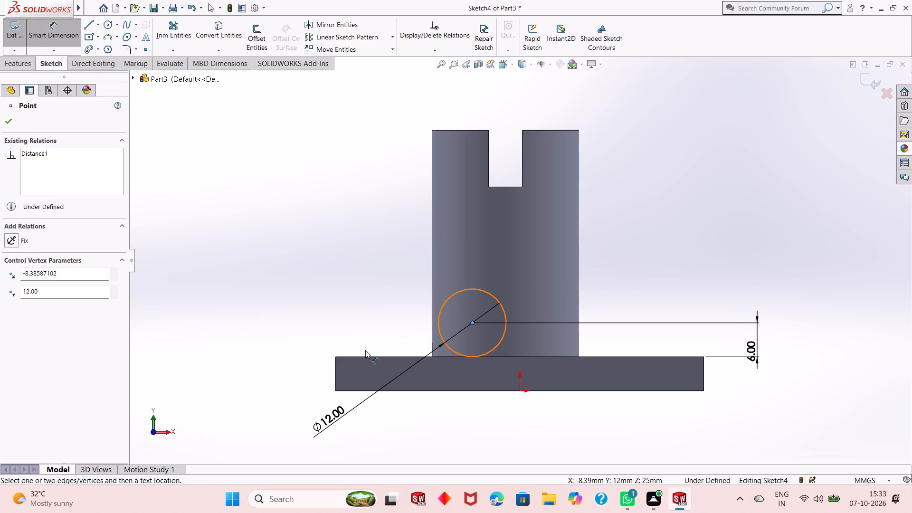
pyautogui.click(336, 369)
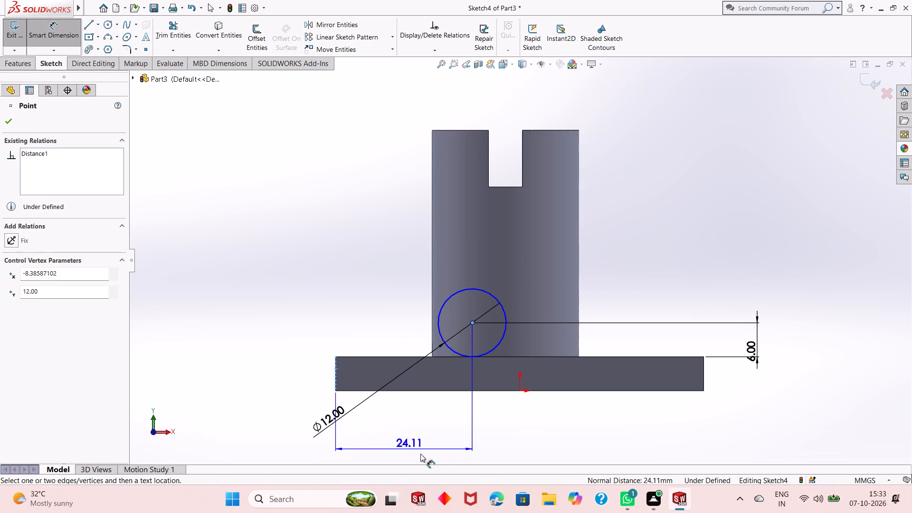
pyautogui.click(456, 447)
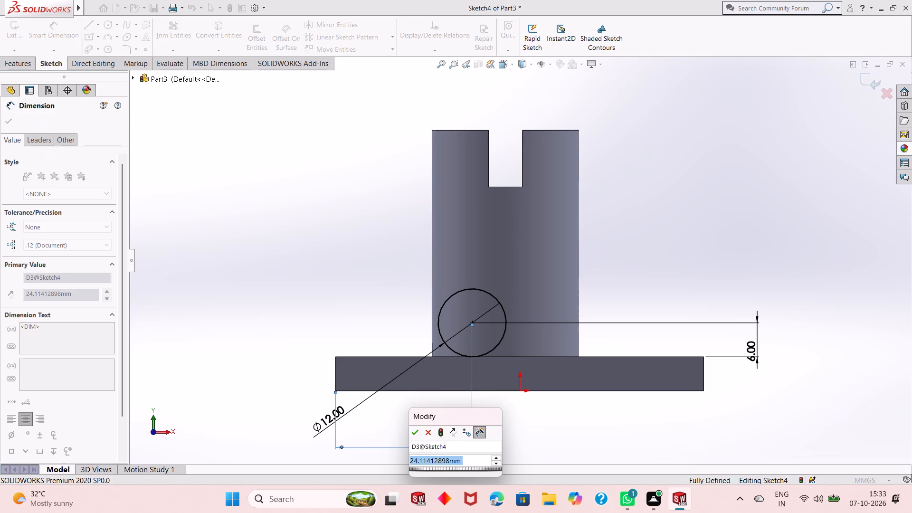
pyautogui.write('30')
pyautogui.press('Return')
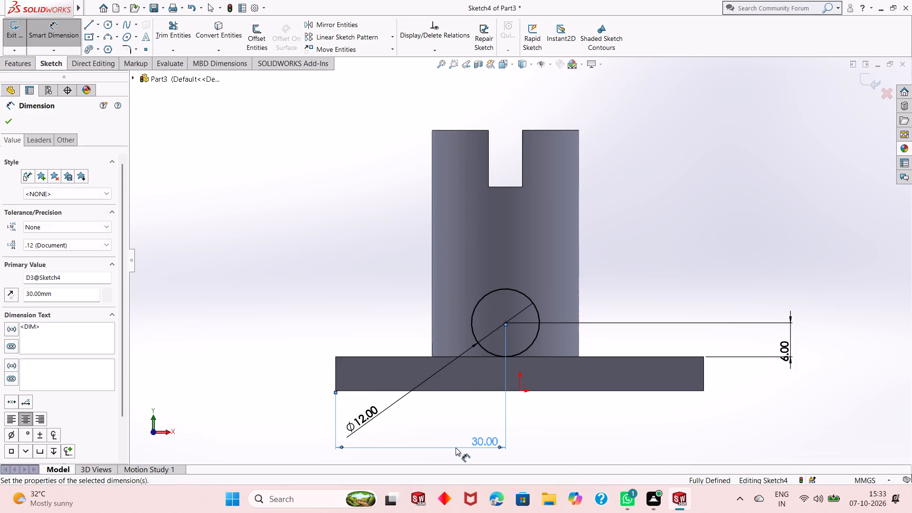
pyautogui.rightClick(272, 297)
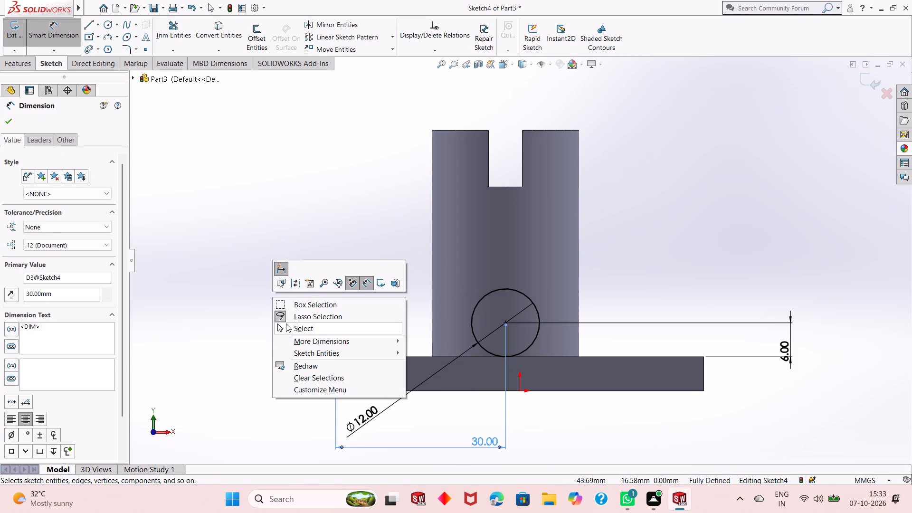
pyautogui.click(286, 323)
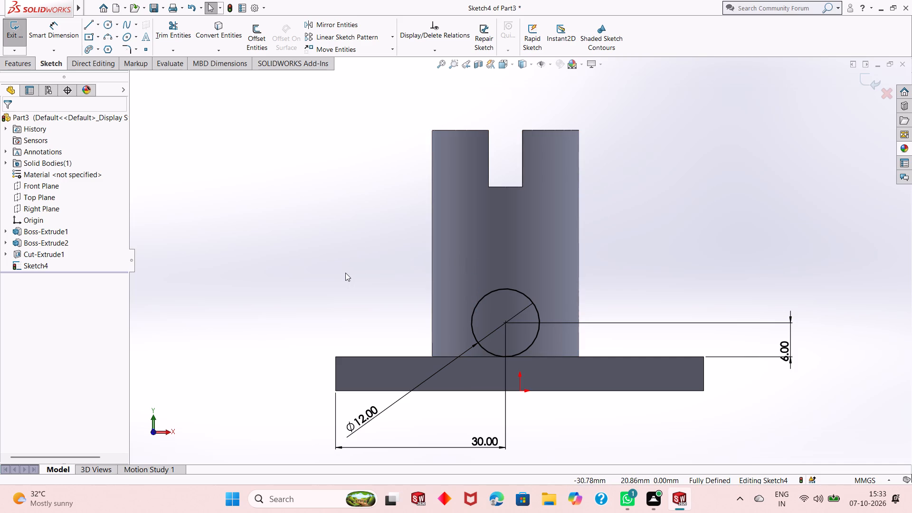
# Examine the slotted tube, base plate and dimensioned circle from several angles, and return to a view normal to the sketch.
pyautogui.moveTo(364, 260); pyautogui.dragTo(366, 295, button='middle')
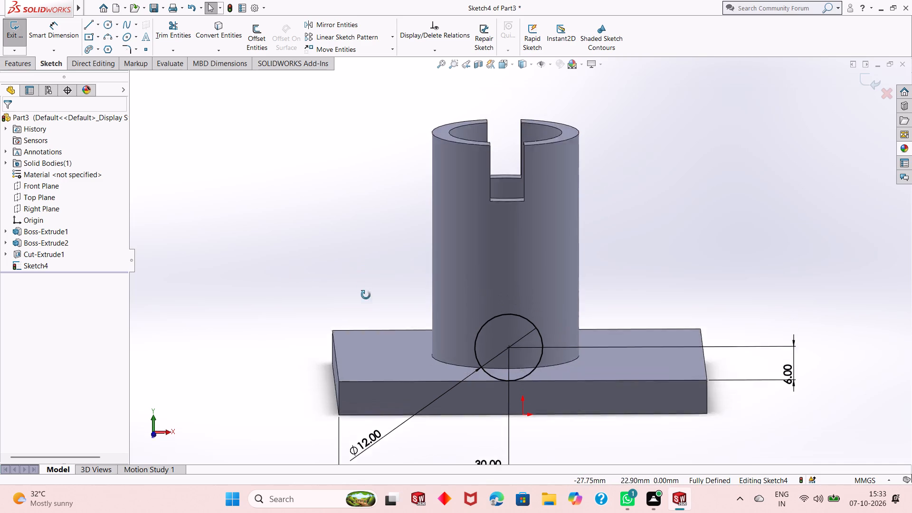
pyautogui.moveTo(366, 295); pyautogui.dragTo(365, 315, button='middle')
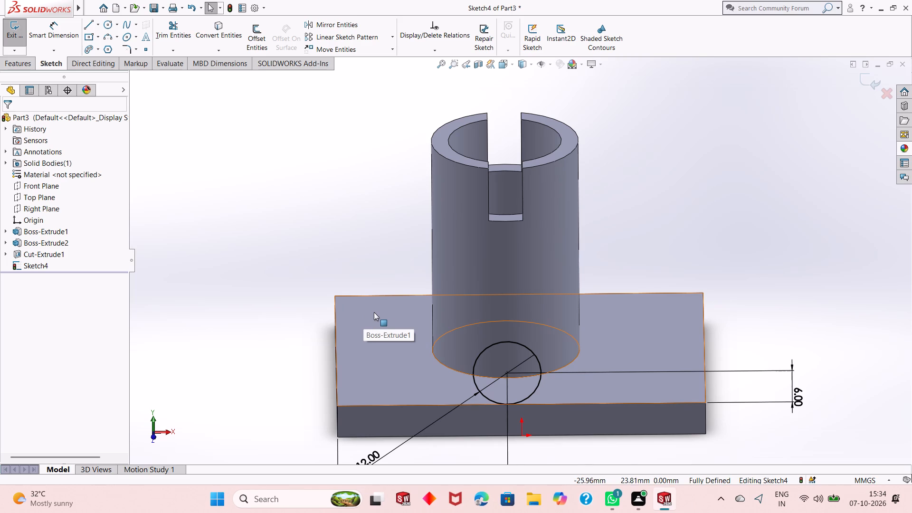
pyautogui.moveTo(293, 304); pyautogui.dragTo(293, 305, button='middle')
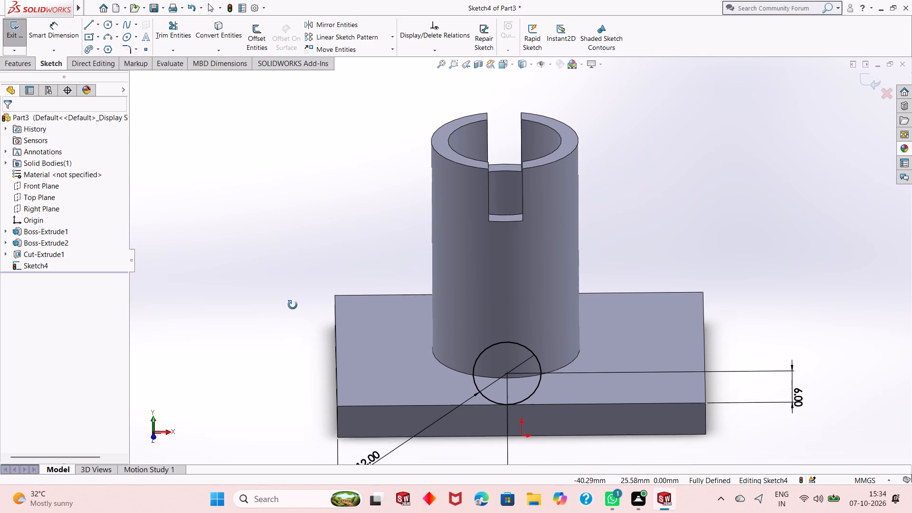
pyautogui.moveTo(293, 305); pyautogui.dragTo(266, 326, button='middle')
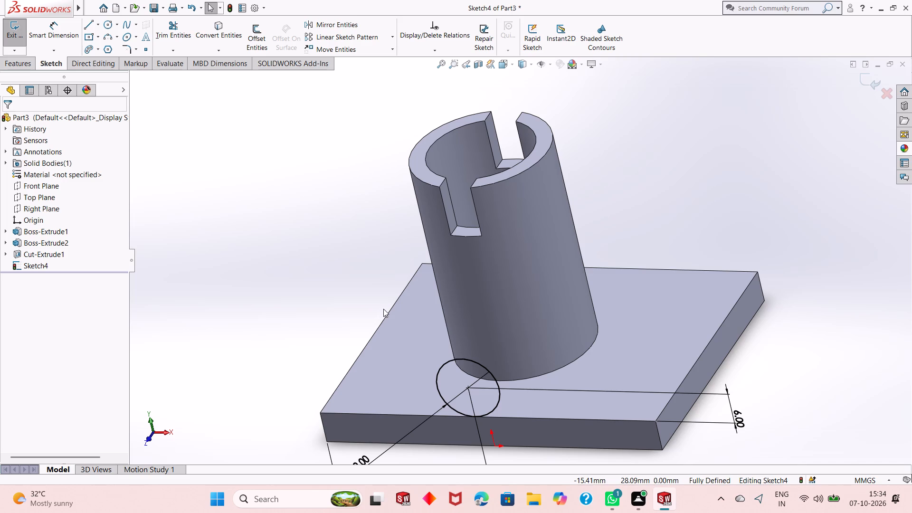
pyautogui.moveTo(383, 309); pyautogui.dragTo(384, 284, button='middle')
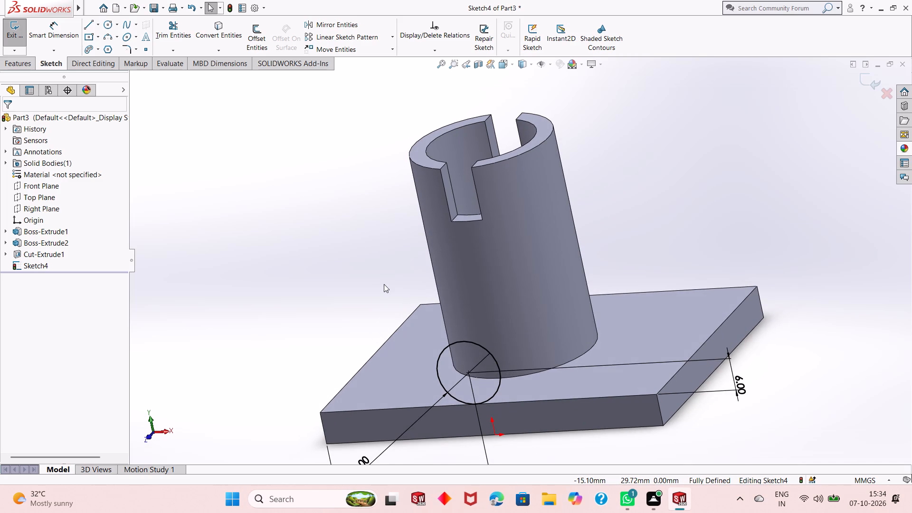
pyautogui.scroll(1, 386, 274)
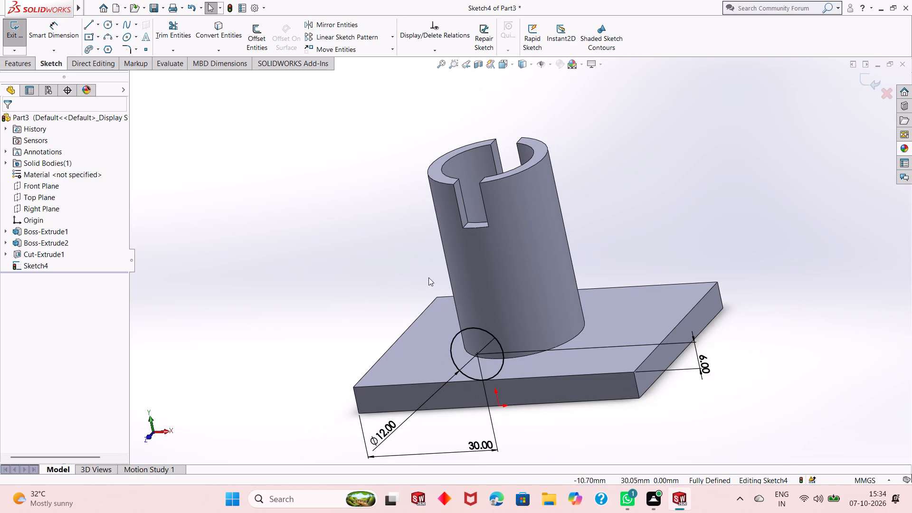
pyautogui.moveTo(446, 281); pyautogui.dragTo(486, 282, button='middle')
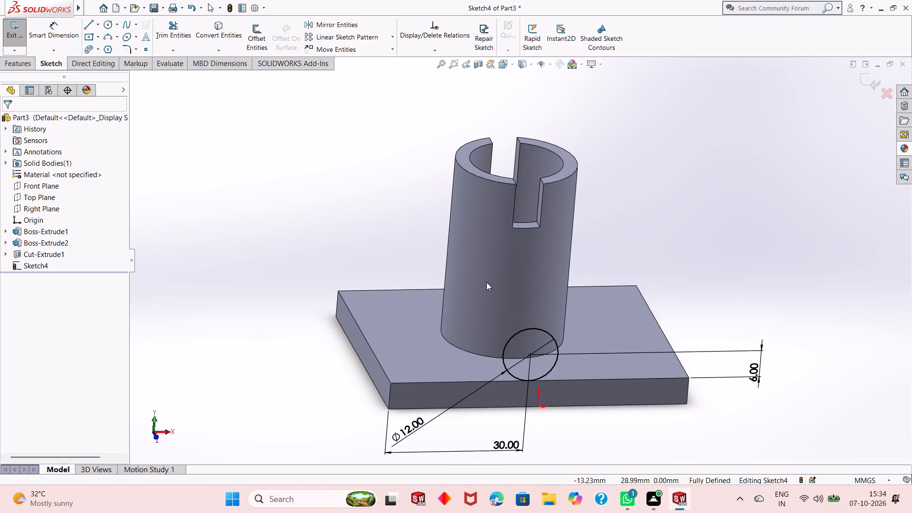
pyautogui.scroll(-1, 479, 294)
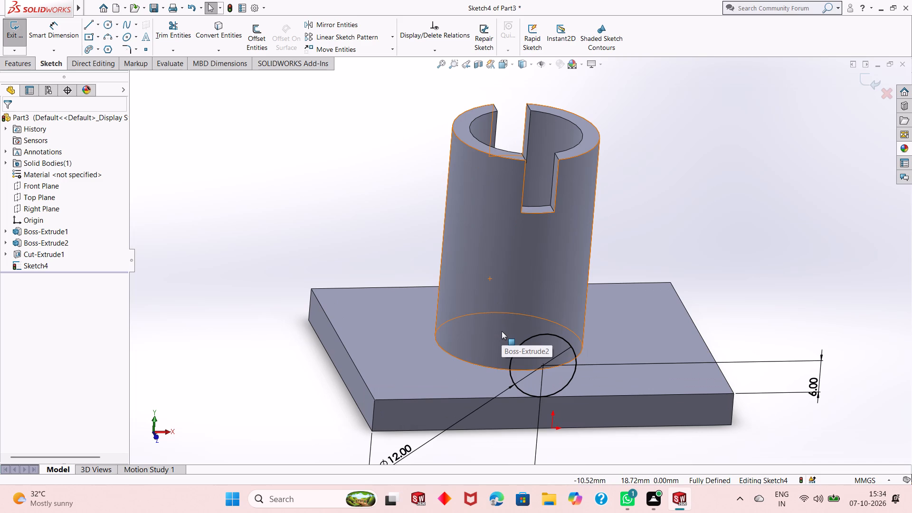
pyautogui.moveTo(428, 338); pyautogui.dragTo(419, 316, button='middle')
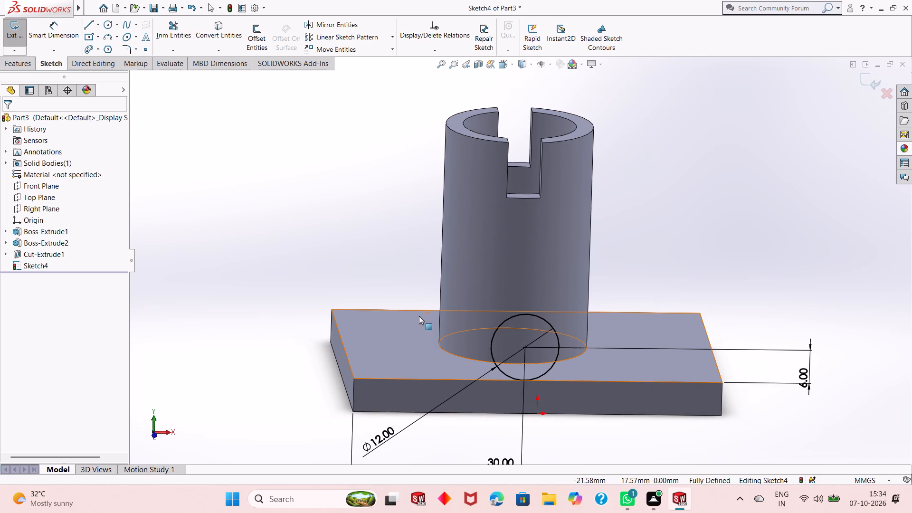
pyautogui.hotkey('ctrl', '8')
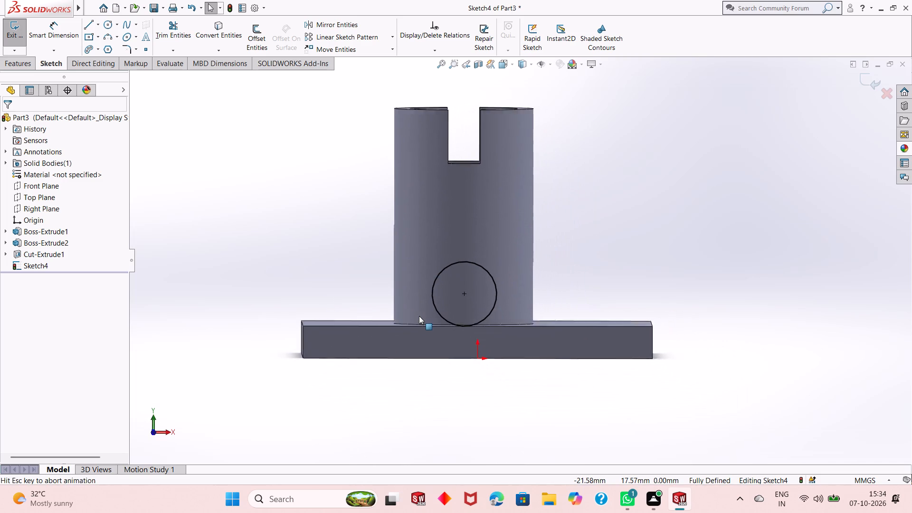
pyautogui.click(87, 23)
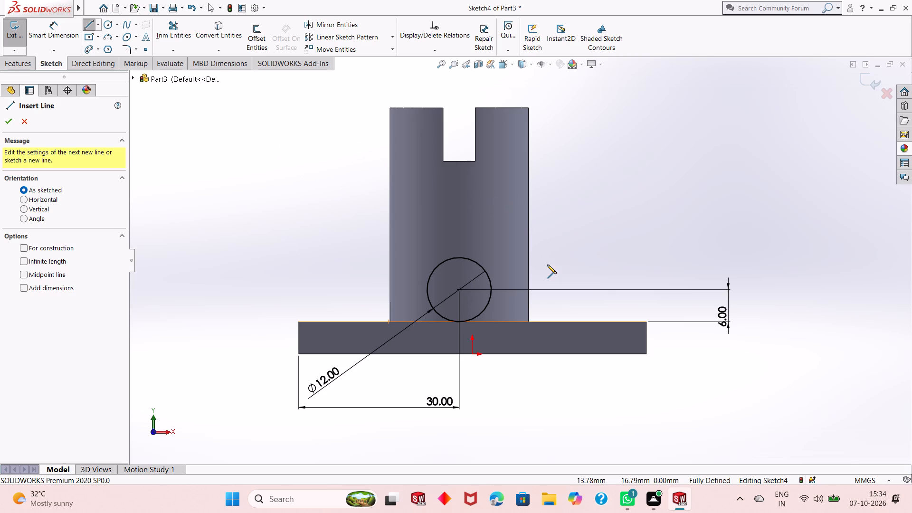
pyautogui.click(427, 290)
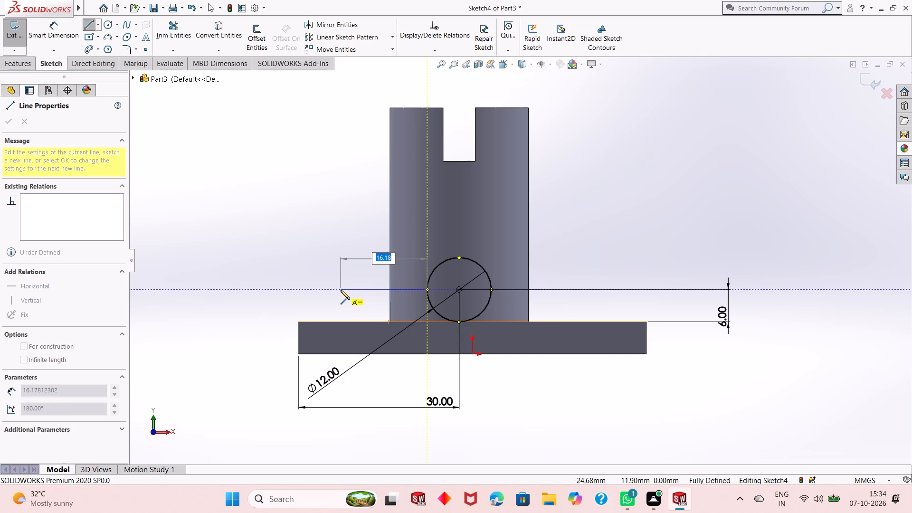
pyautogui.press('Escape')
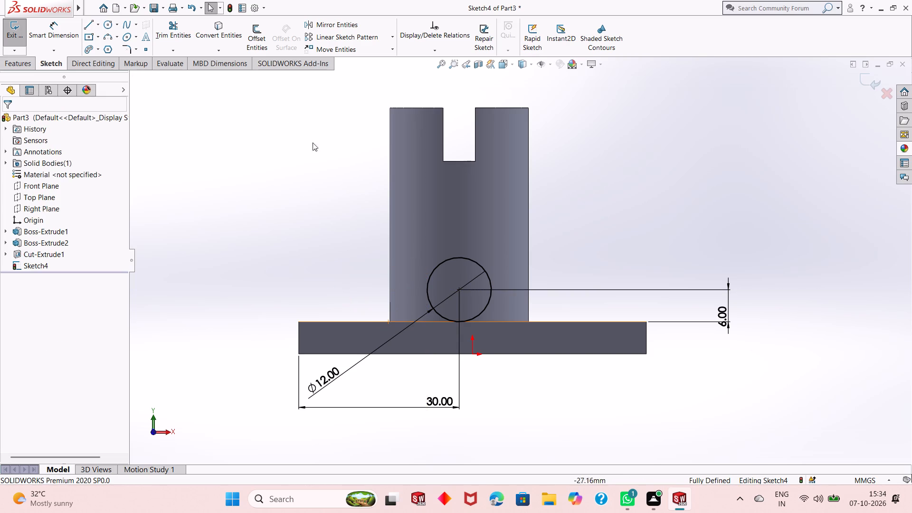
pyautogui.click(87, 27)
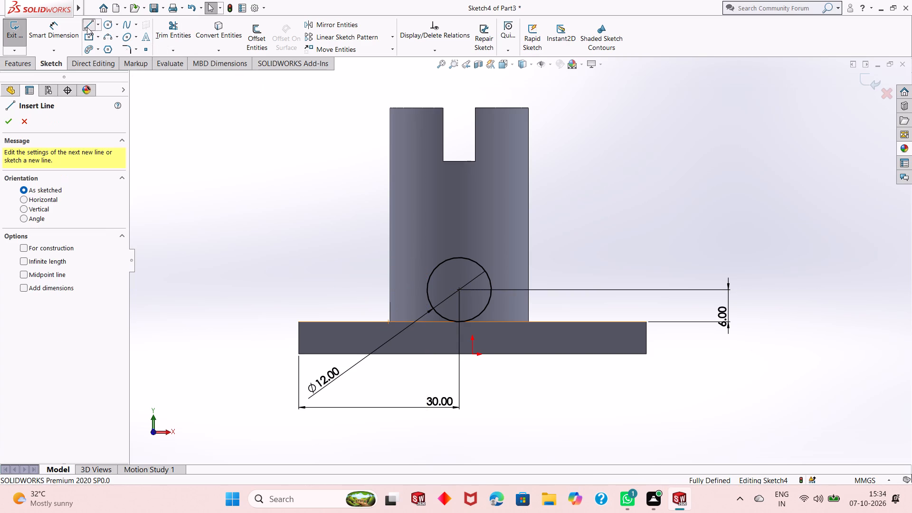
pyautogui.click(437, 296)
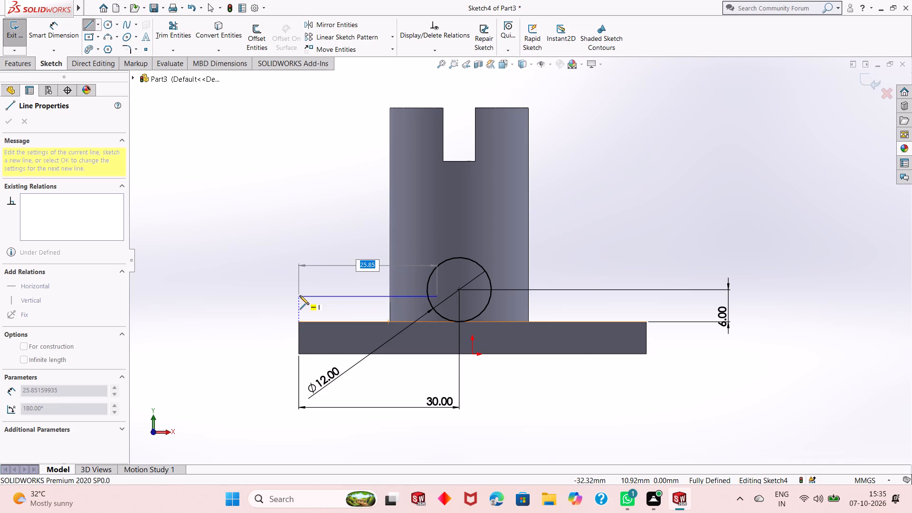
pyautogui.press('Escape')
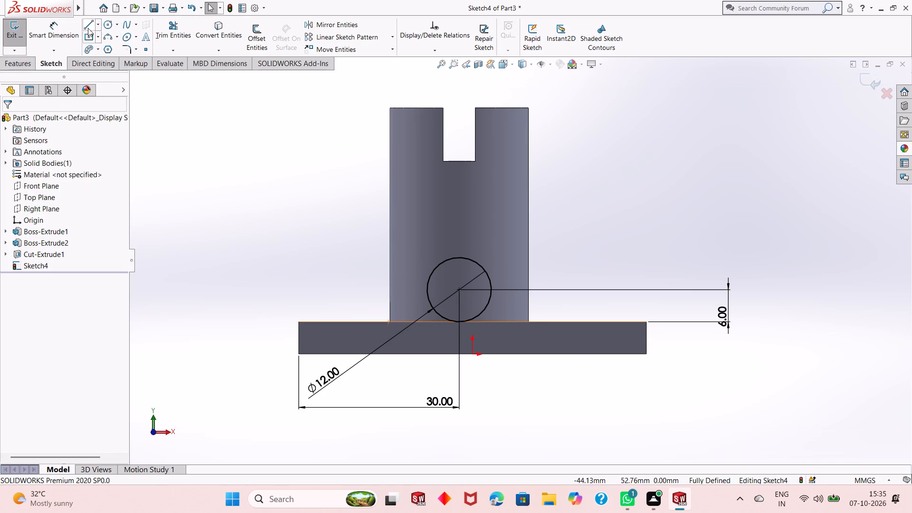
# Draw a closed rectangle of lines, 9 mm tall and 10 mm wide, standing on the base plate's upper-left corner.
pyautogui.click(88, 27)
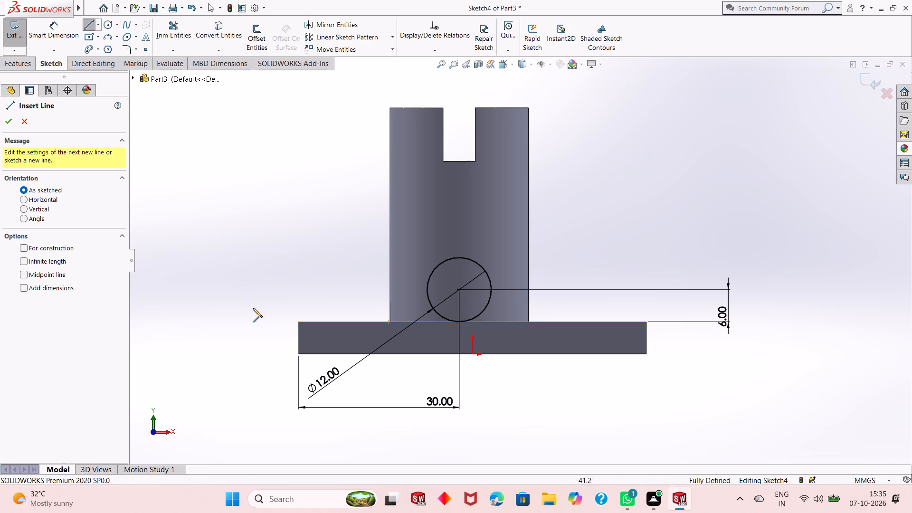
pyautogui.click(300, 322)
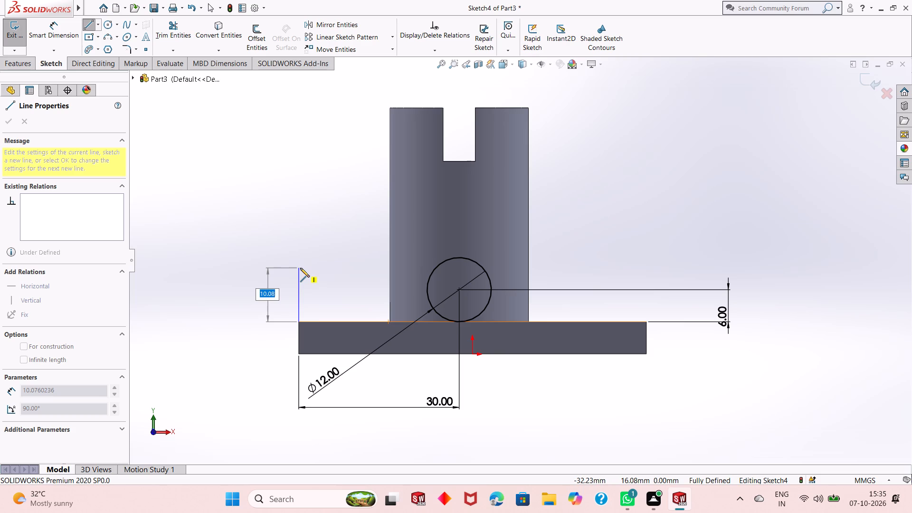
pyautogui.press('9')
pyautogui.press('Return')
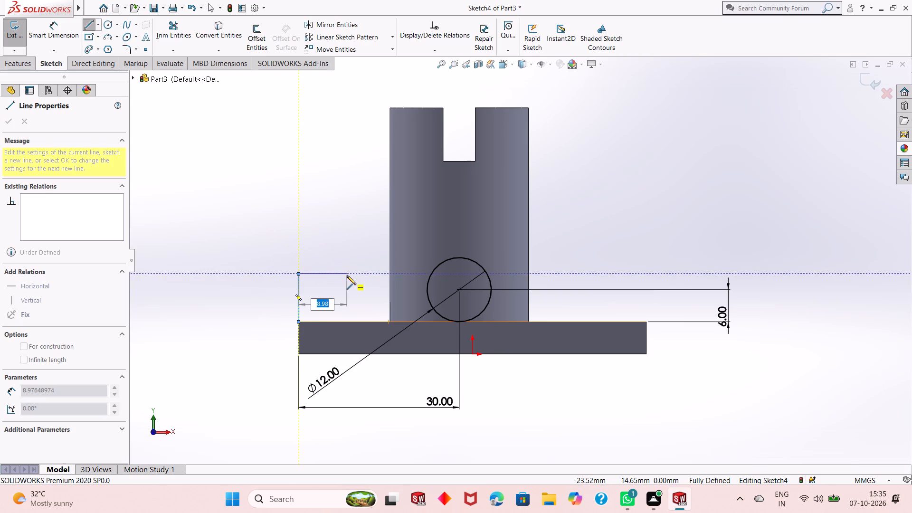
pyautogui.write('10')
pyautogui.press('Return')
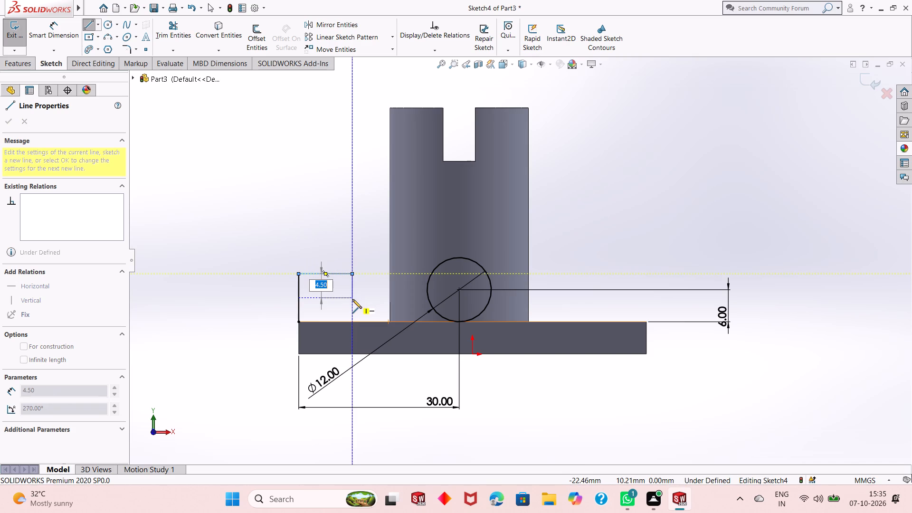
pyautogui.click(352, 322)
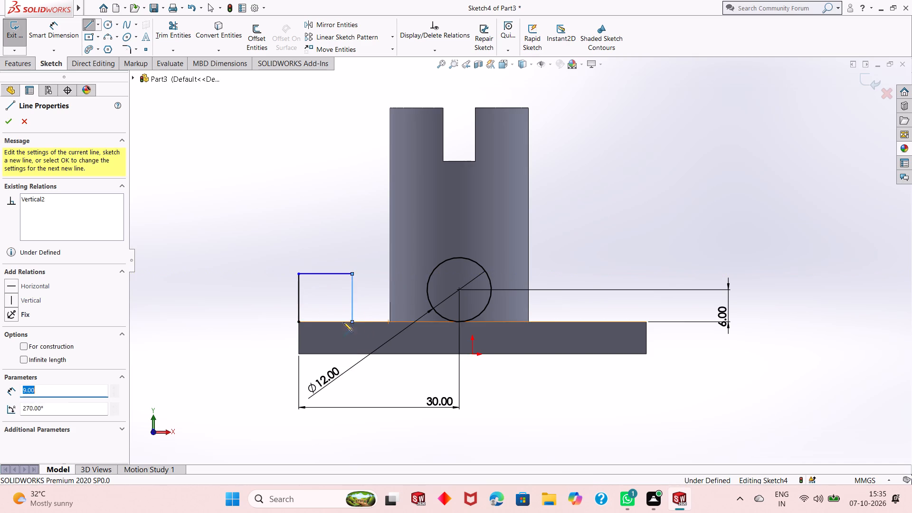
pyautogui.click(299, 322)
pyautogui.rightClick(275, 304)
pyautogui.click(285, 312)
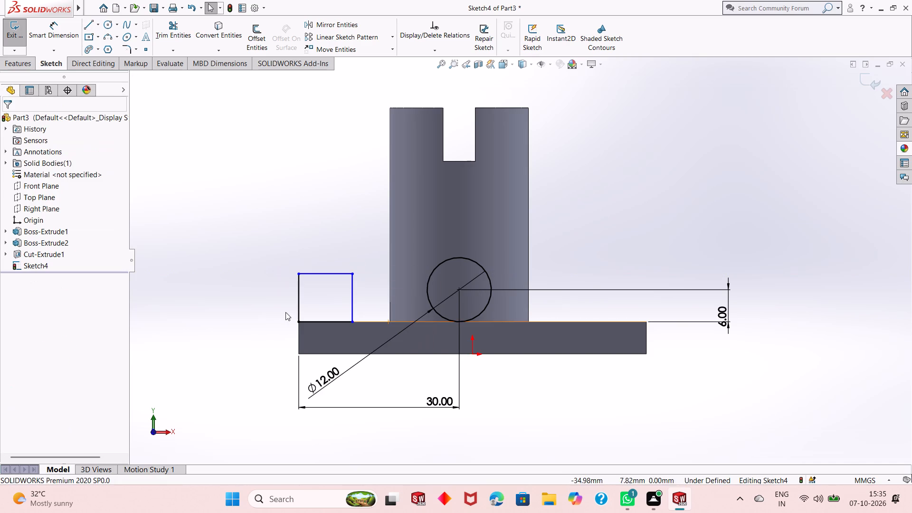
# Dimension the rectangle's left side at 9 mm.
pyautogui.click(45, 26)
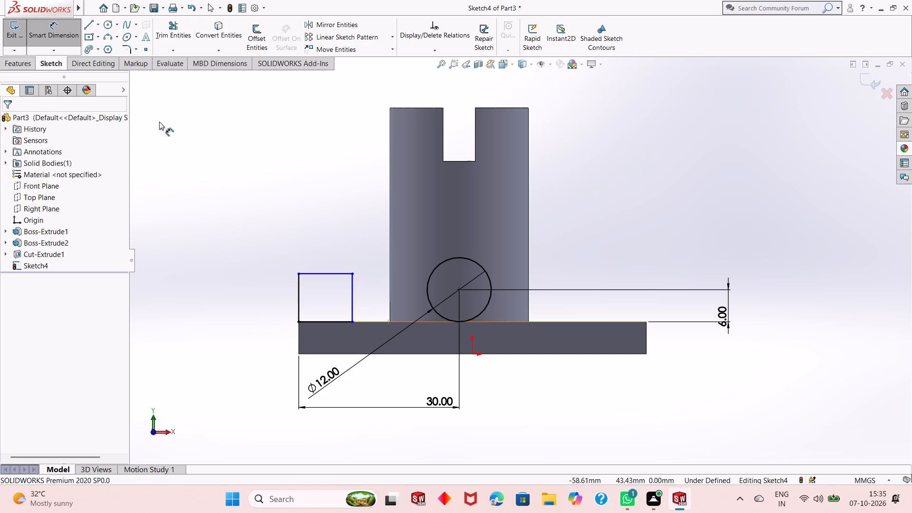
pyautogui.click(296, 299)
pyautogui.click(273, 337)
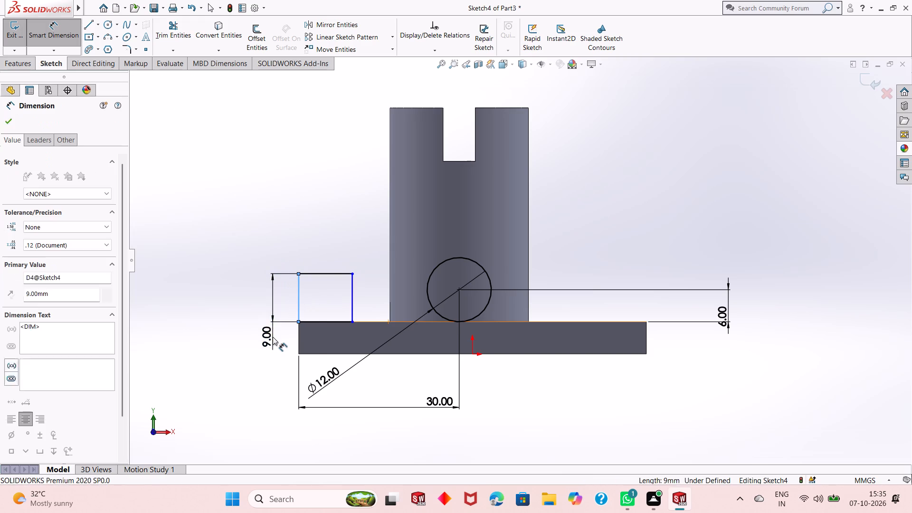
pyautogui.press('Return')
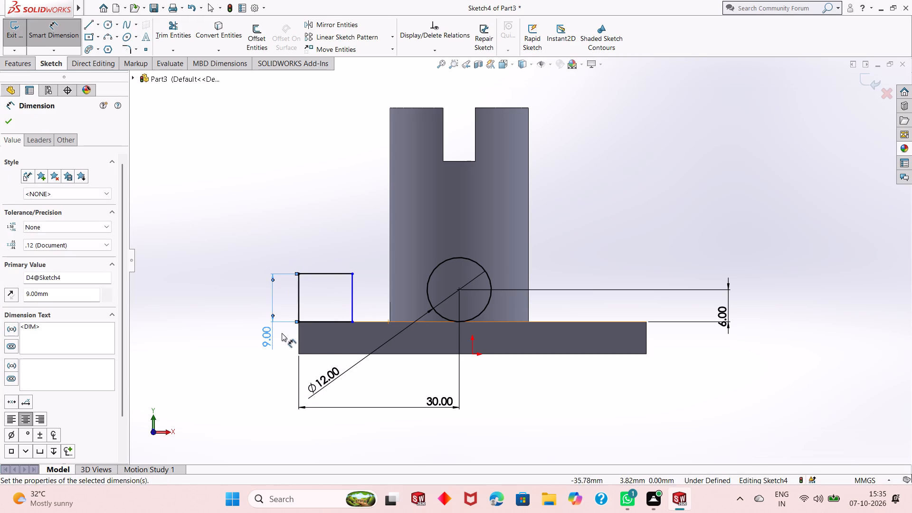
# Dimension the rectangle's bottom side at 10 mm and finish dimensioning.
pyautogui.click(319, 322)
pyautogui.click(303, 424)
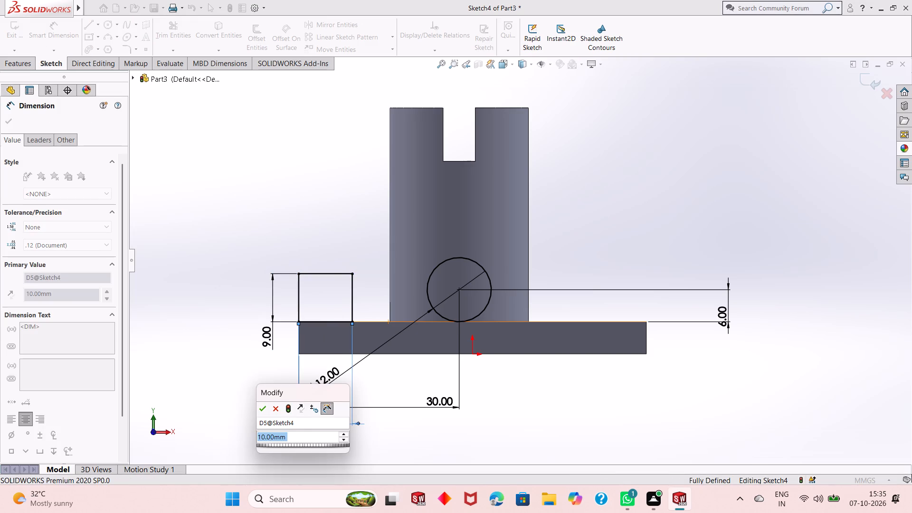
pyautogui.press('0')
pyautogui.press('Return')
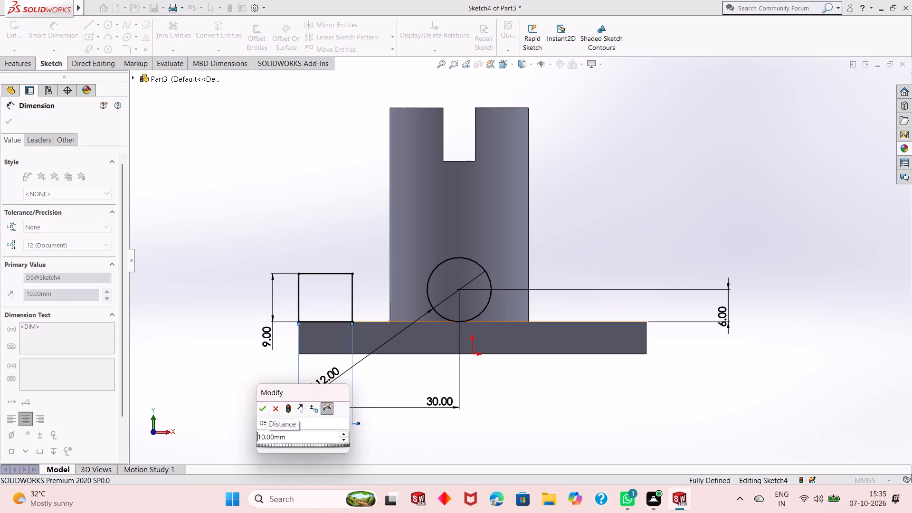
pyautogui.press('Return')
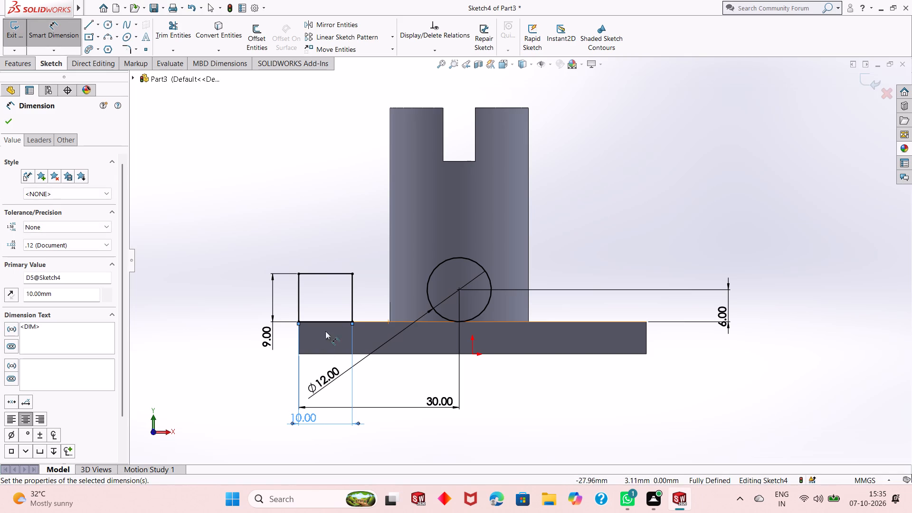
pyautogui.rightClick(200, 224)
pyautogui.click(218, 255)
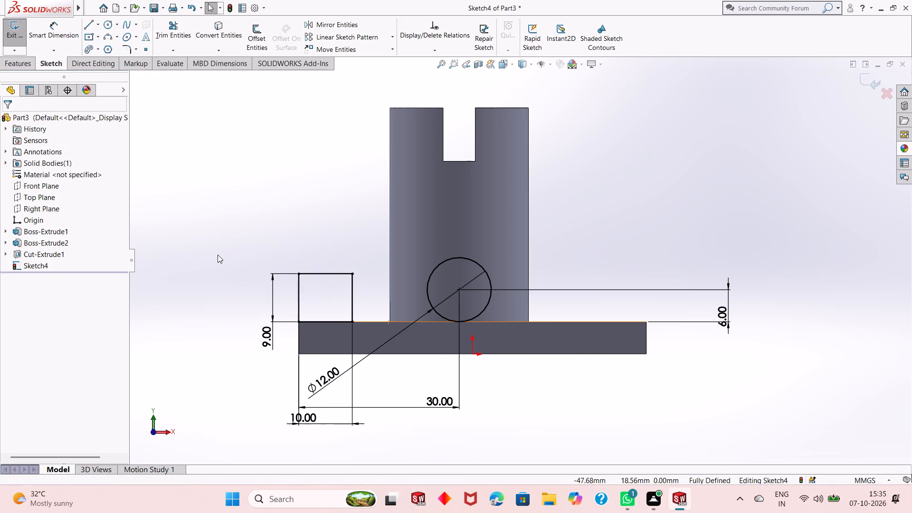
# Draw a line down from the rectangle's top-right corner, entering 5 mm, and continue horizontally about 16.3 mm to end inside the circle.
pyautogui.click(87, 27)
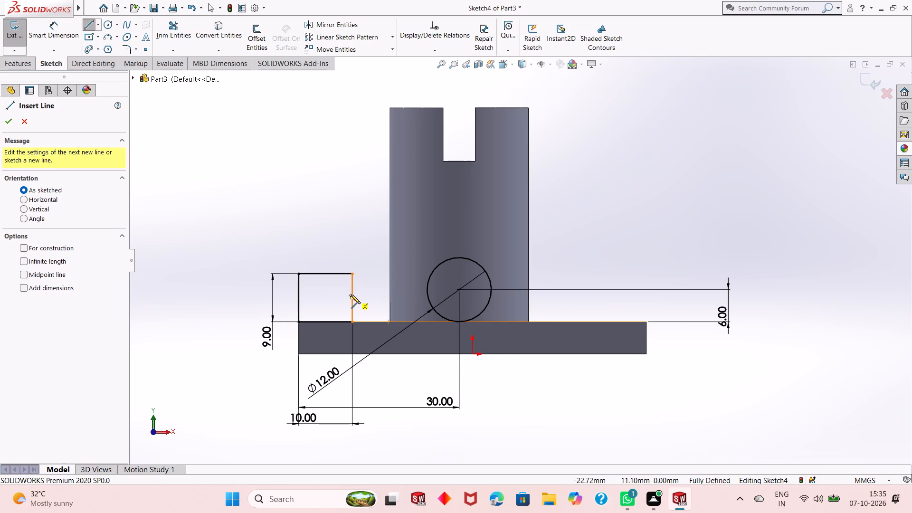
pyautogui.click(353, 274)
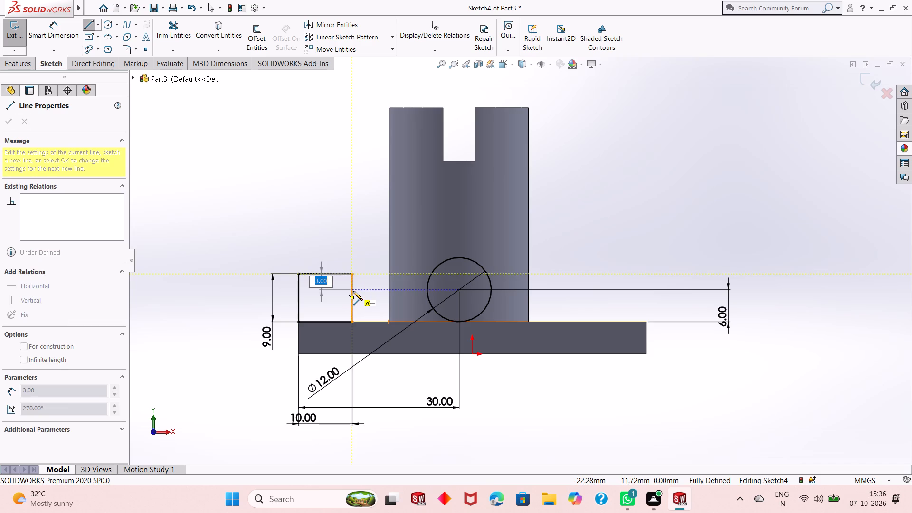
pyautogui.press('5')
pyautogui.press('Return')
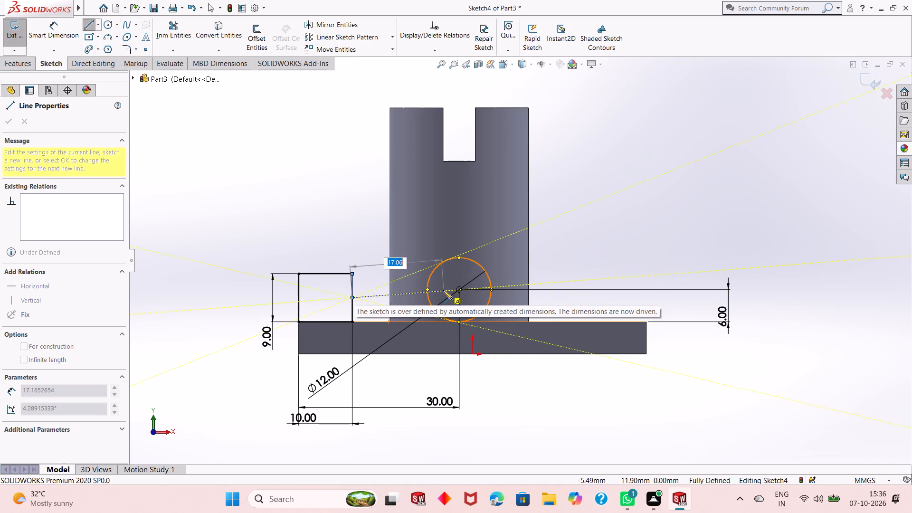
pyautogui.scroll(-6, 443, 294)
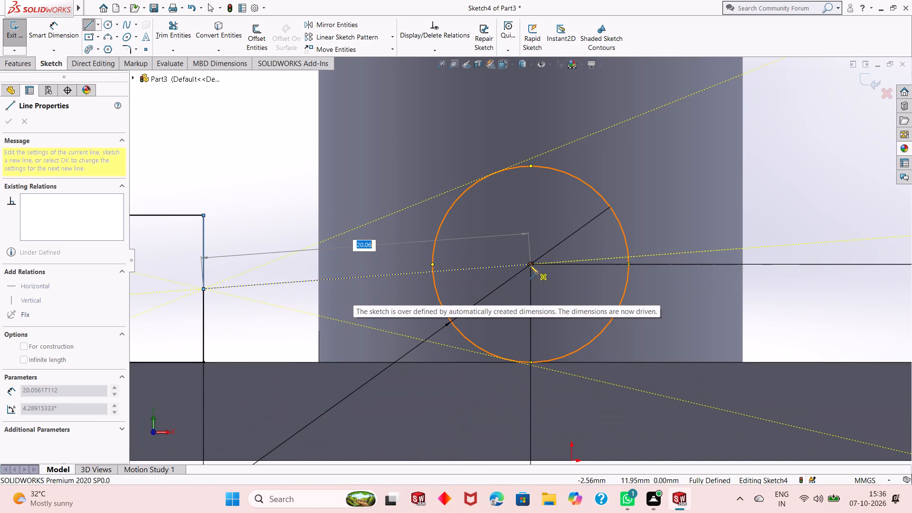
pyautogui.click(471, 290)
pyautogui.press('Escape')
pyautogui.press('Escape')
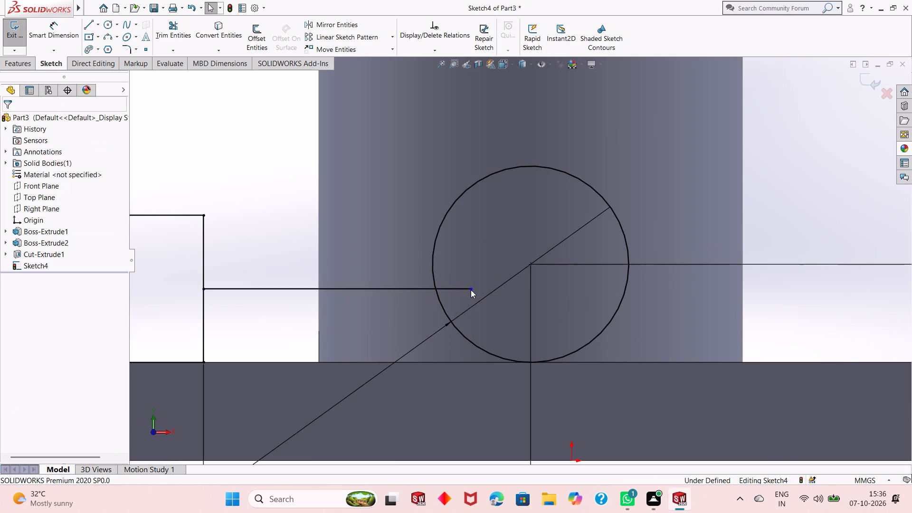
# Trim the upper part of the rectangle's right side above the horizontal line, accepting deletion of the midpoint relation.
pyautogui.scroll(3, 471, 290)
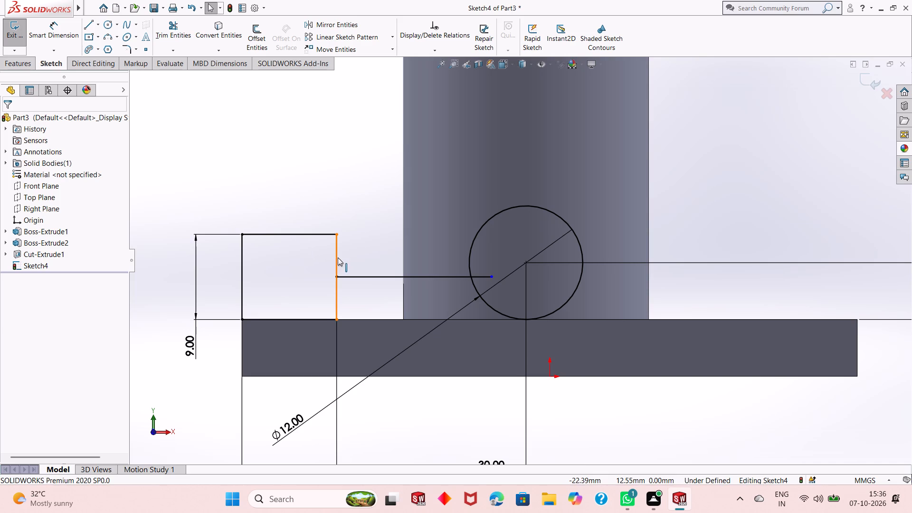
pyautogui.click(338, 257)
pyautogui.press('Escape')
pyautogui.press('Escape')
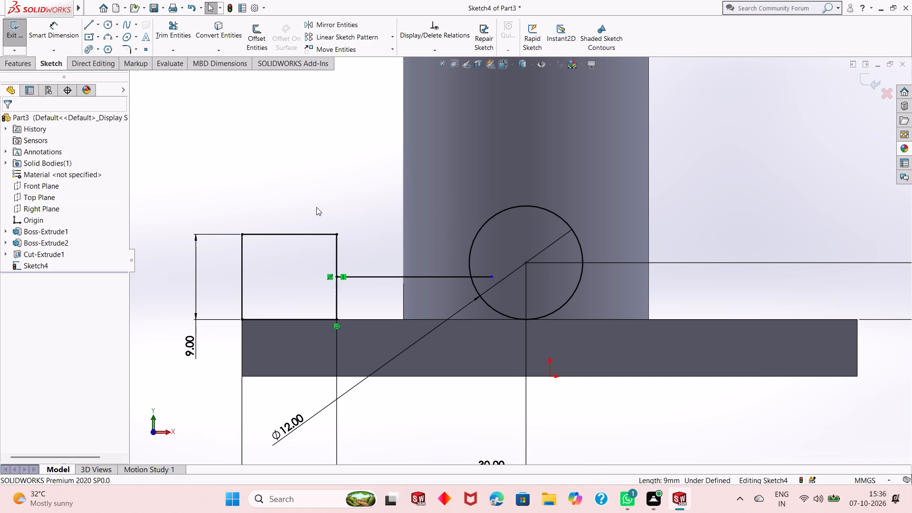
pyautogui.press('Escape')
pyautogui.press('Escape')
pyautogui.click(172, 36)
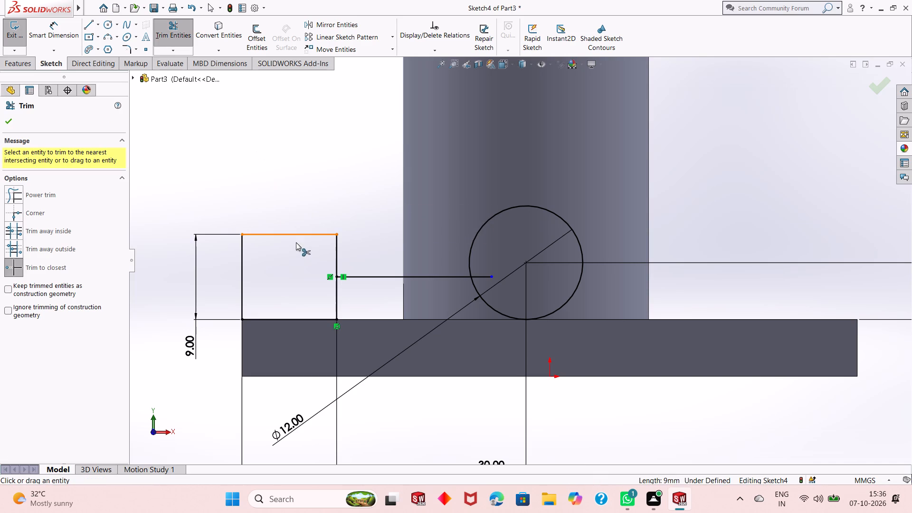
pyautogui.click(337, 251)
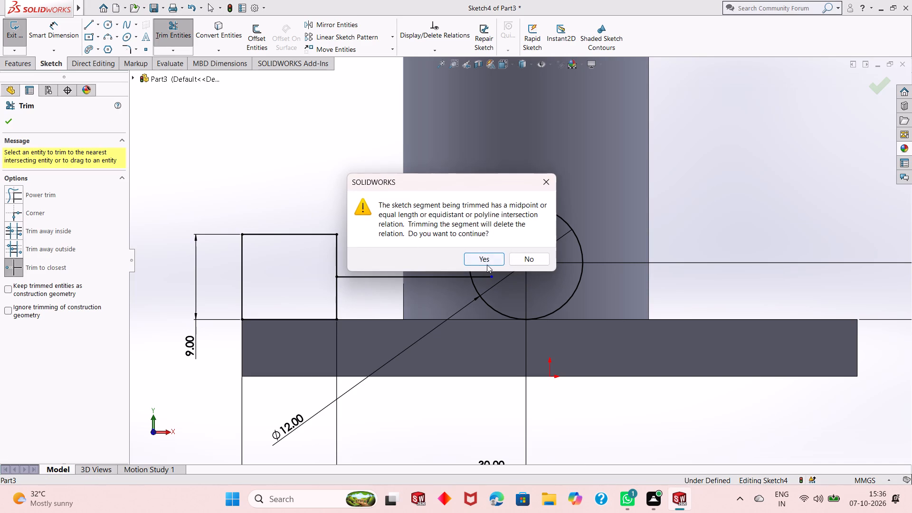
pyautogui.click(488, 261)
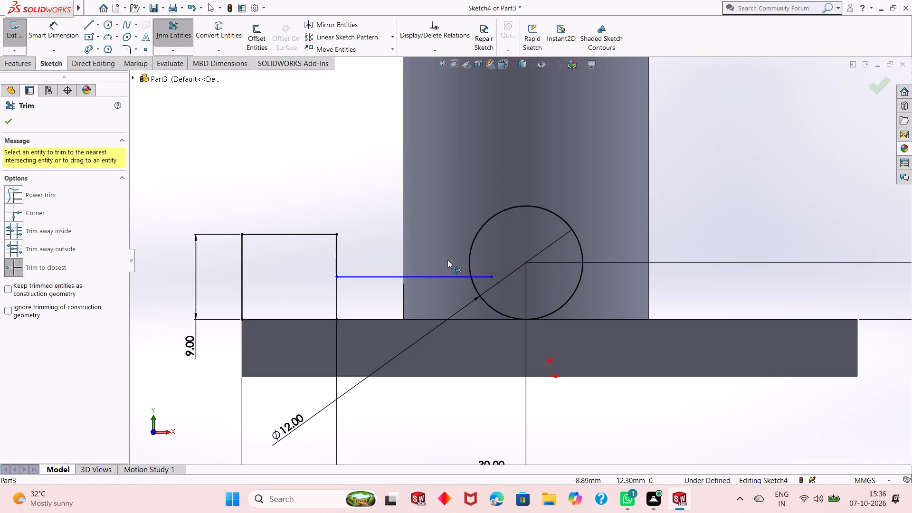
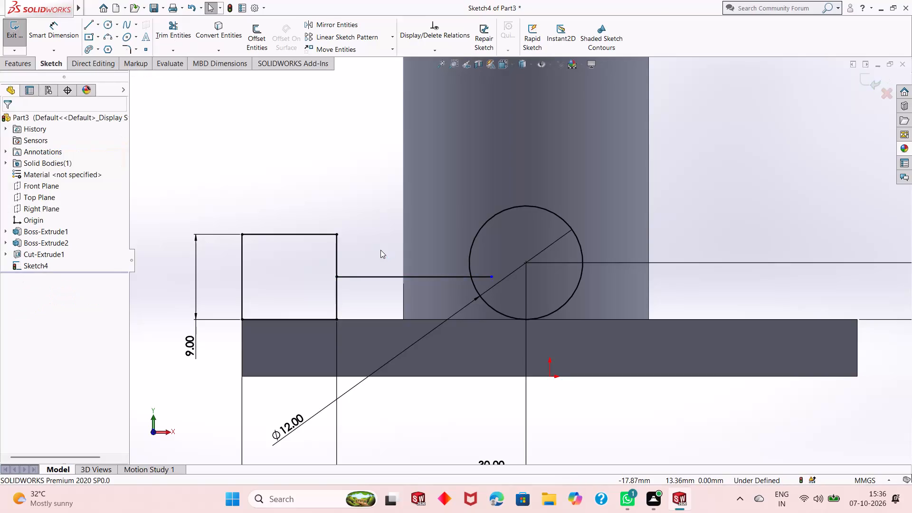
# Undo the last sketch edits to remove the horizontal line between the rectangle and the circle.
pyautogui.click(337, 259)
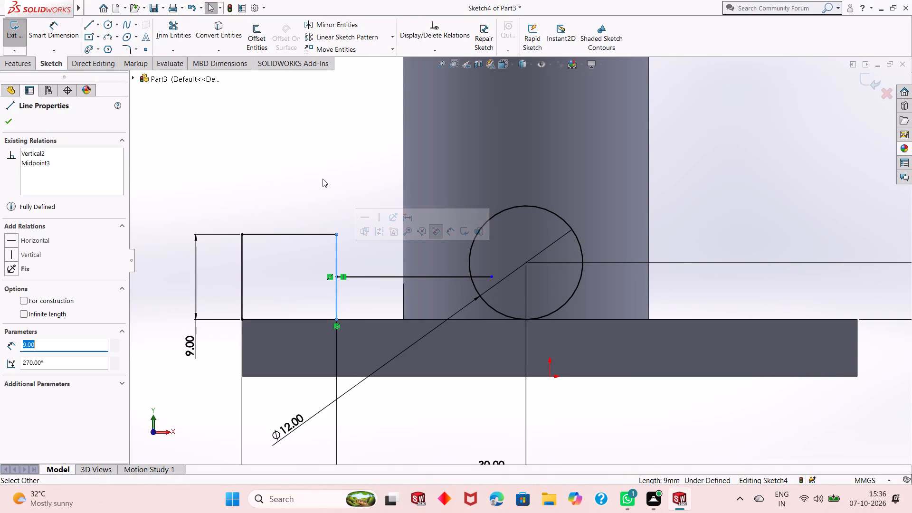
pyautogui.press('Escape')
pyautogui.press('Escape')
pyautogui.press('Escape')
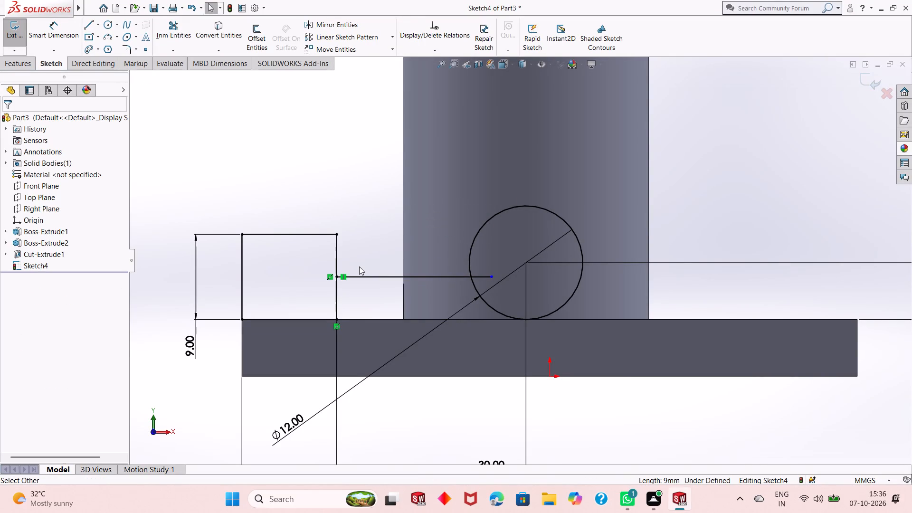
pyautogui.hotkey('ctrl', 'z')
pyautogui.hotkey('ctrl', 'z')
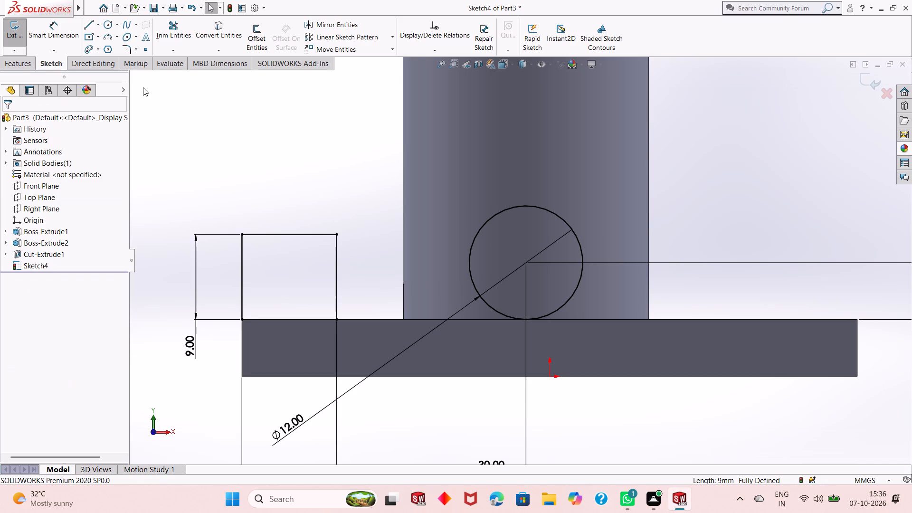
# Draw a horizontal line about 16.7 mm long from the midpoint of the rectangle's right side, ending inside the circle.
pyautogui.click(93, 27)
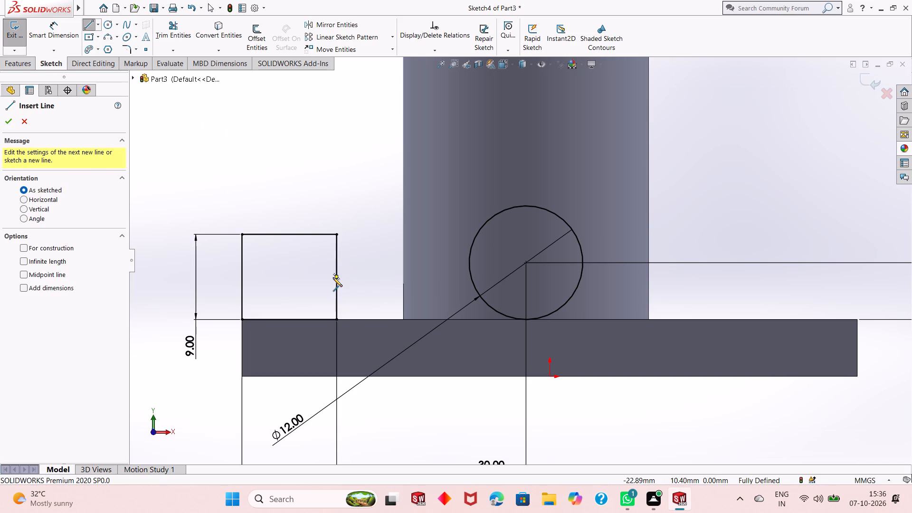
pyautogui.click(337, 275)
pyautogui.click(495, 279)
pyautogui.press('Escape')
pyautogui.press('Escape')
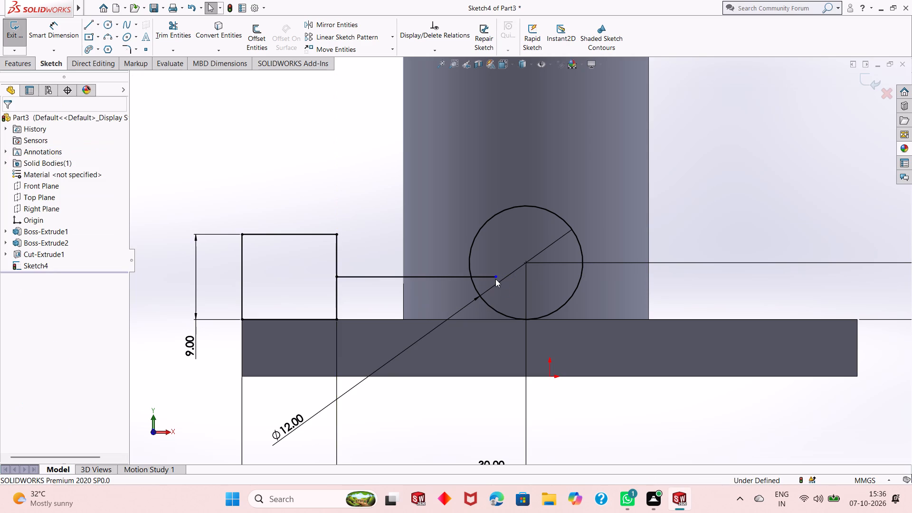
# Trim the part of the horizontal line inside the circle and leave the Trim command.
pyautogui.click(184, 38)
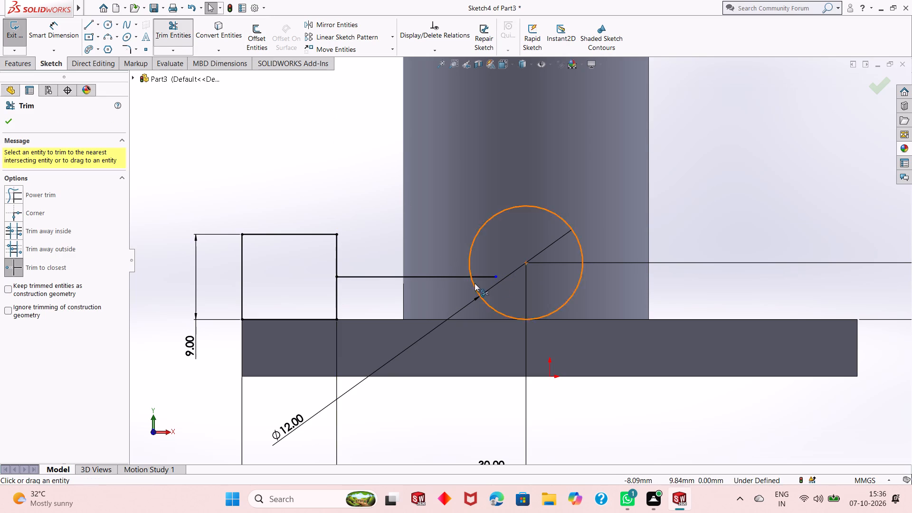
pyautogui.click(481, 278)
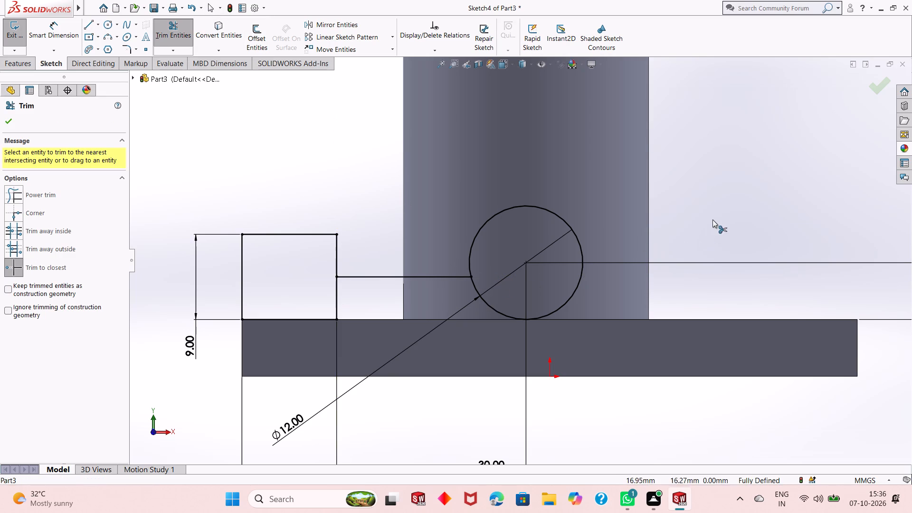
pyautogui.rightClick(717, 209)
pyautogui.click(730, 237)
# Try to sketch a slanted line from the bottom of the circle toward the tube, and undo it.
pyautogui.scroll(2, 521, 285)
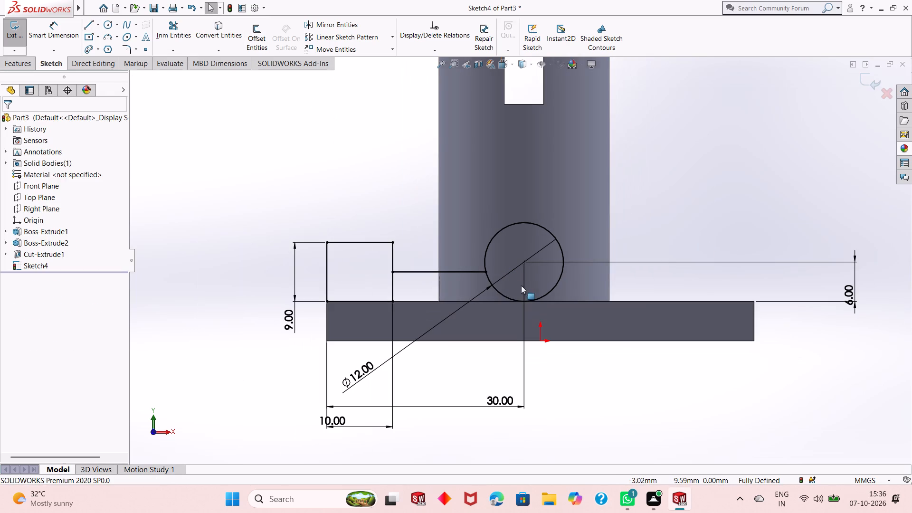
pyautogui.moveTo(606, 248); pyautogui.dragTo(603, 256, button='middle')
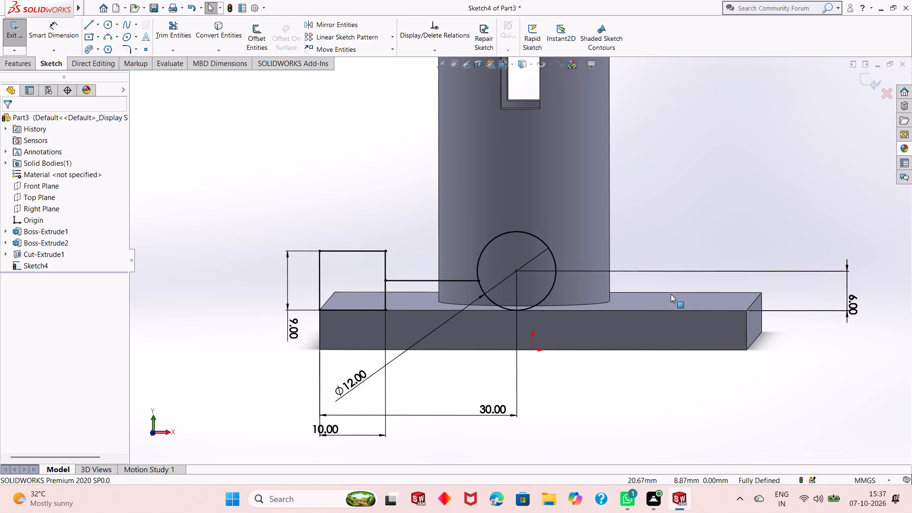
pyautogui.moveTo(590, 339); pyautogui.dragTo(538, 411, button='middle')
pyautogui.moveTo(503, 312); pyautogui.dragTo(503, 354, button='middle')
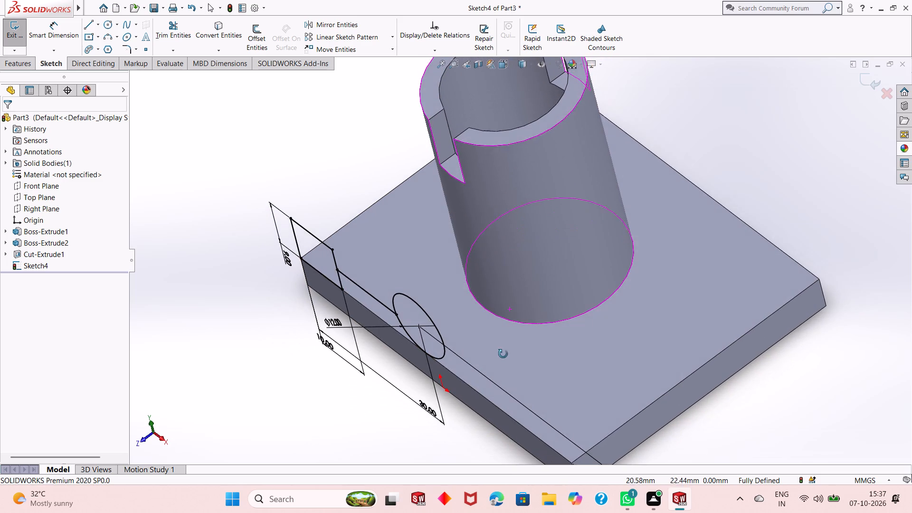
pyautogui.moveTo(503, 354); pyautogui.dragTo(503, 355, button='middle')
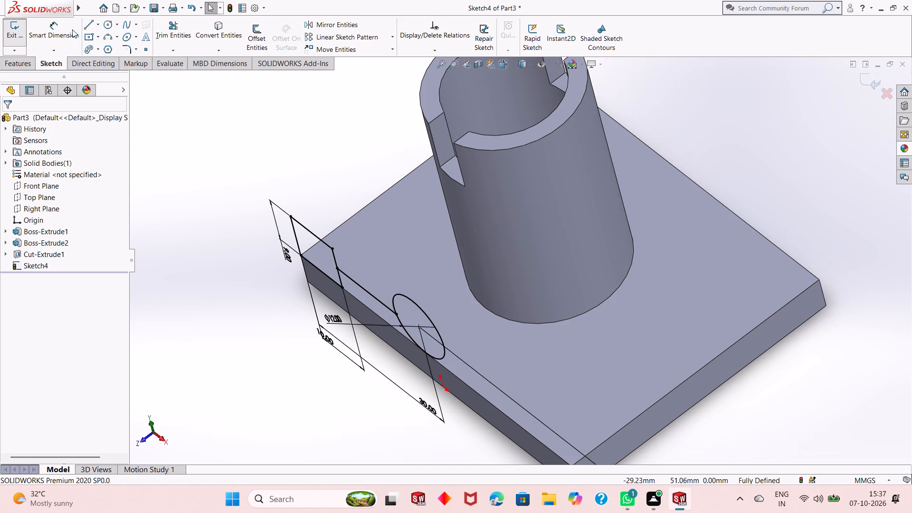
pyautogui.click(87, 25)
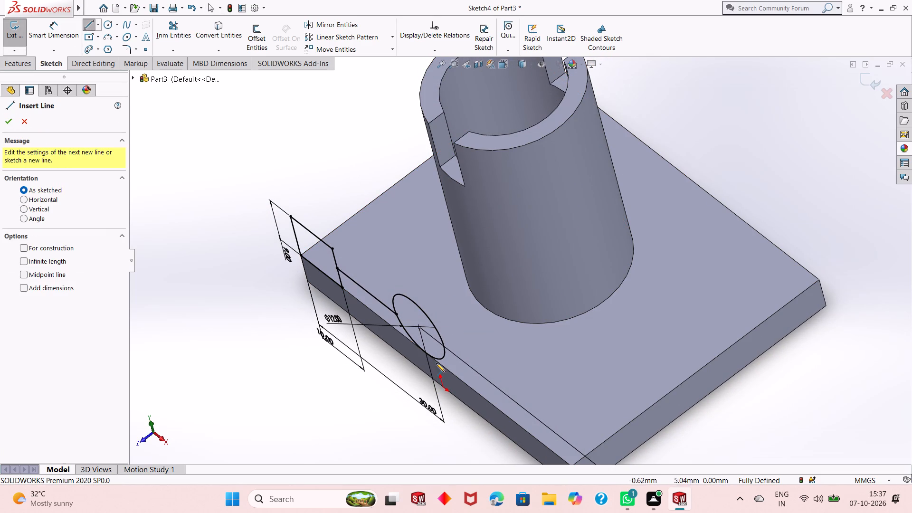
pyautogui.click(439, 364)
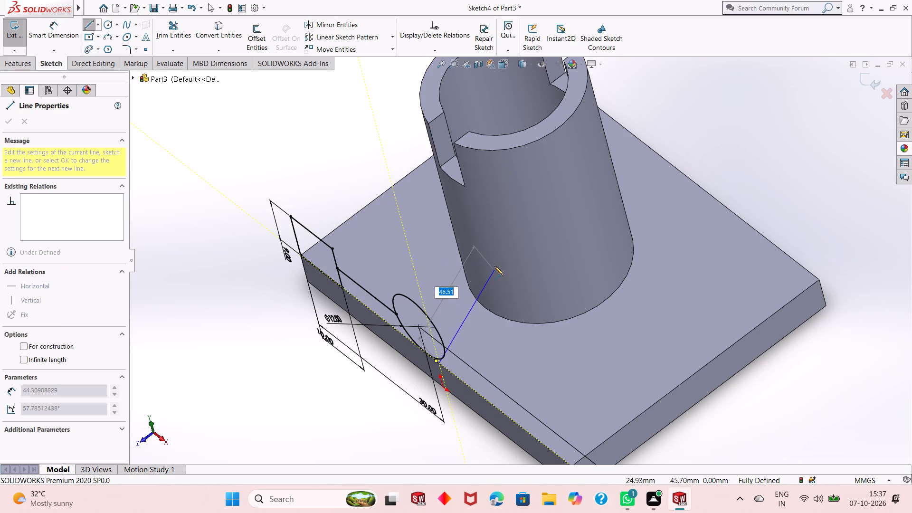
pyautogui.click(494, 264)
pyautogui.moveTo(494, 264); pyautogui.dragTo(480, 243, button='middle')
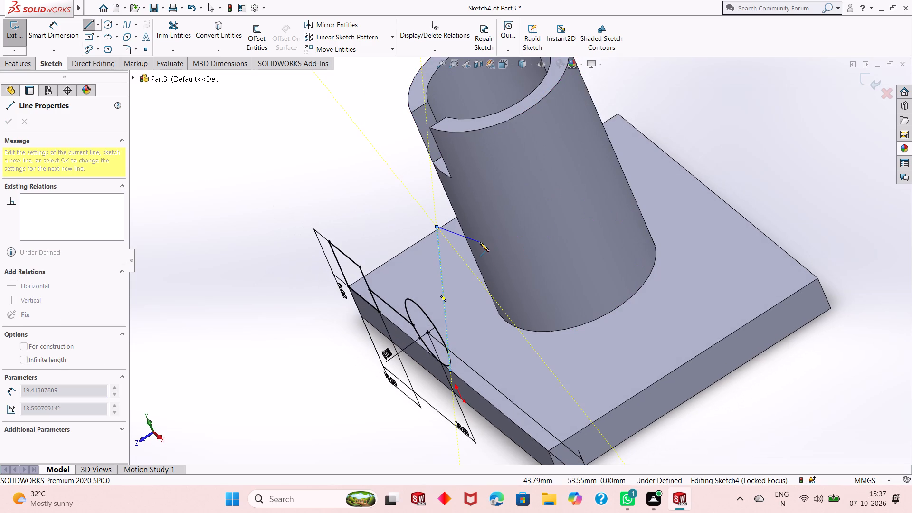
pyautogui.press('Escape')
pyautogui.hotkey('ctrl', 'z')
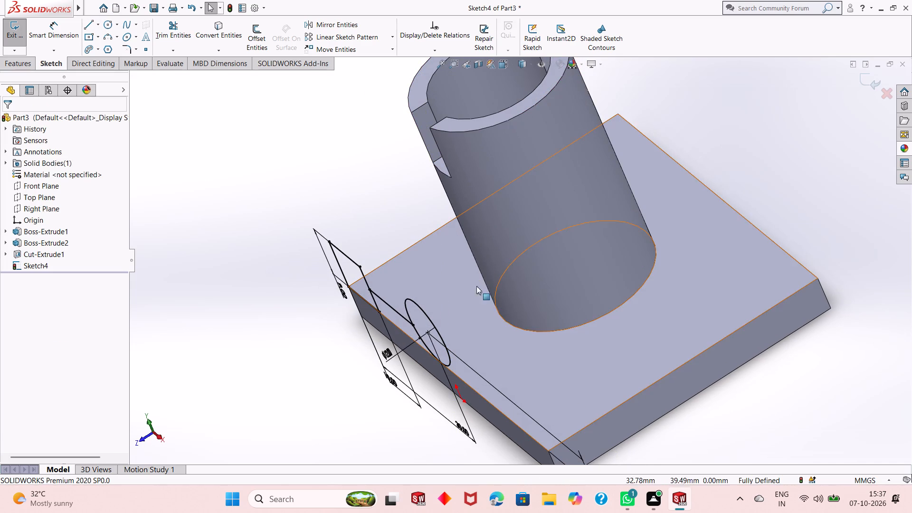
# Examine from several angles, ending square to the sketch, how the rectangle, connecting line and circle sit relative to the base plate and tube.
pyautogui.moveTo(474, 292); pyautogui.dragTo(498, 344, button='middle')
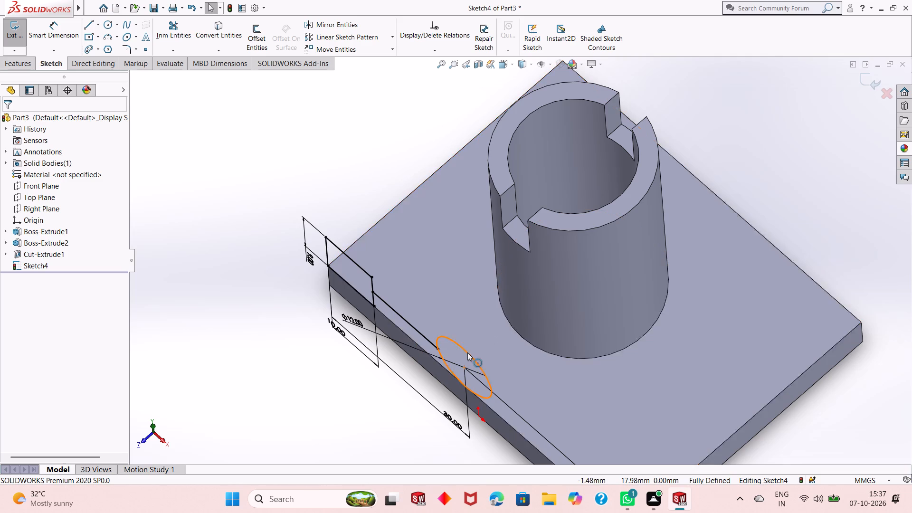
pyautogui.moveTo(478, 351); pyautogui.dragTo(480, 304, button='middle')
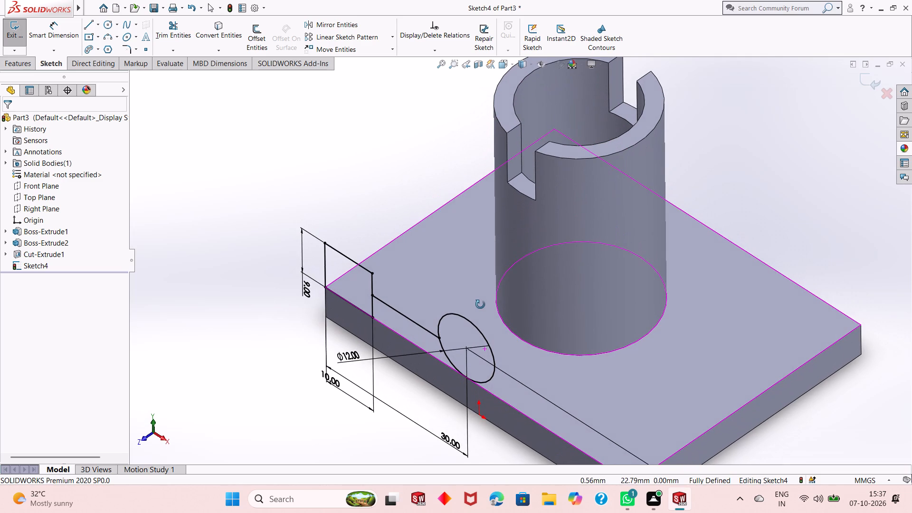
pyautogui.moveTo(480, 304); pyautogui.dragTo(483, 279, button='middle')
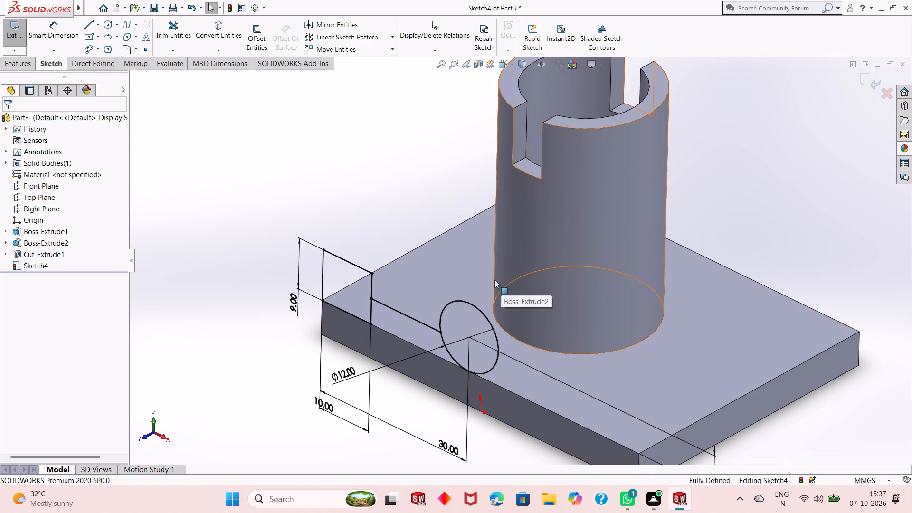
pyautogui.moveTo(460, 293); pyautogui.dragTo(460, 258, button='middle')
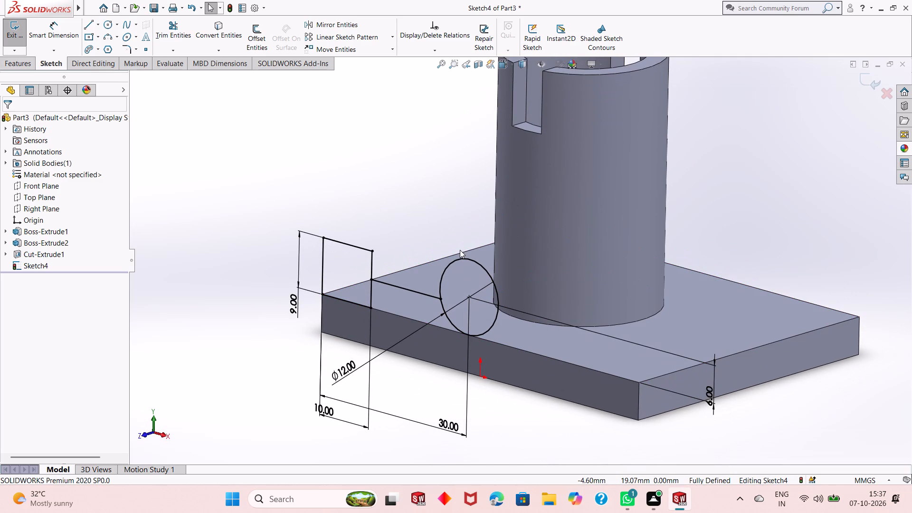
pyautogui.moveTo(445, 241); pyautogui.dragTo(462, 250, button='middle')
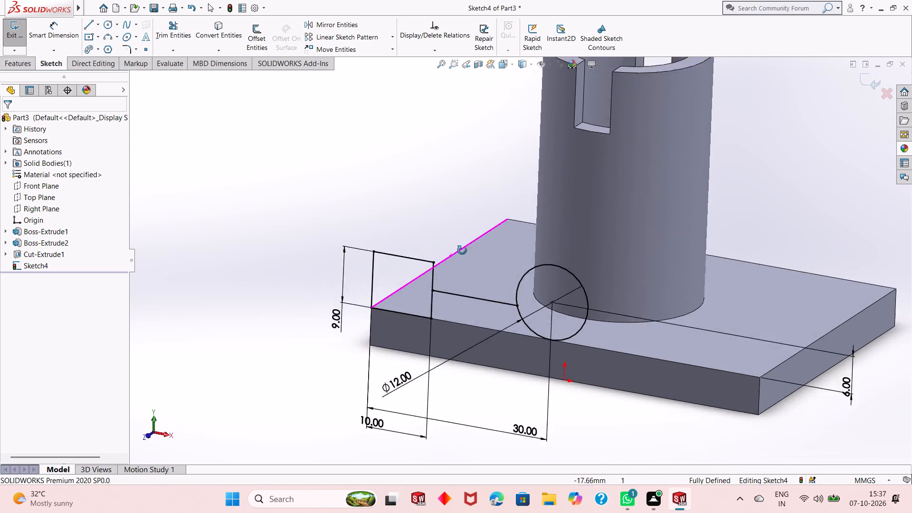
pyautogui.moveTo(462, 250); pyautogui.dragTo(453, 268, button='middle')
pyautogui.scroll(-2, 563, 286)
pyautogui.scroll(2, 530, 305)
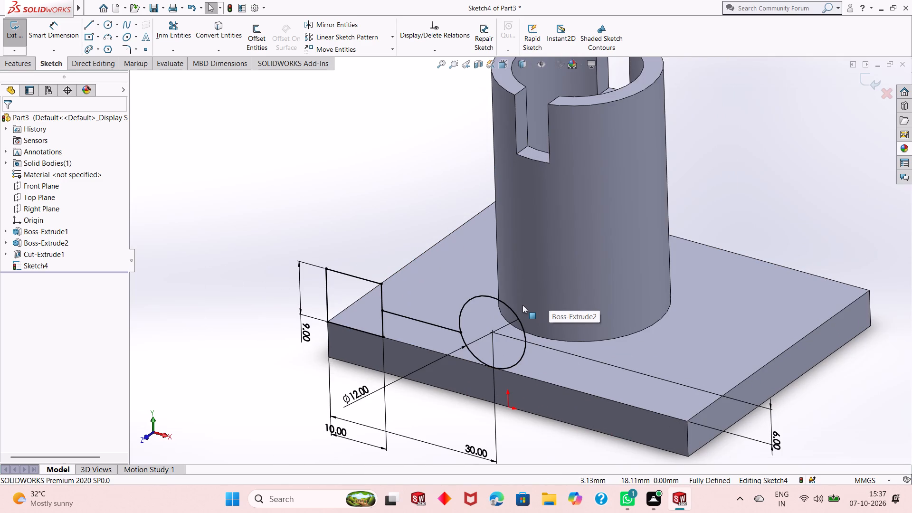
pyautogui.moveTo(440, 315); pyautogui.dragTo(438, 286, button='middle')
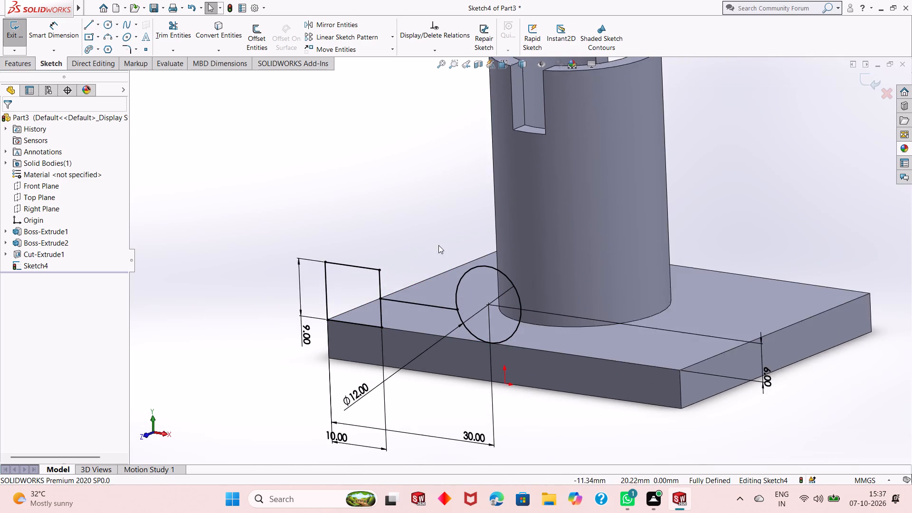
pyautogui.scroll(-2, 438, 245)
pyautogui.scroll(1, 456, 284)
pyautogui.scroll(2, 572, 320)
pyautogui.scroll(-1, 749, 284)
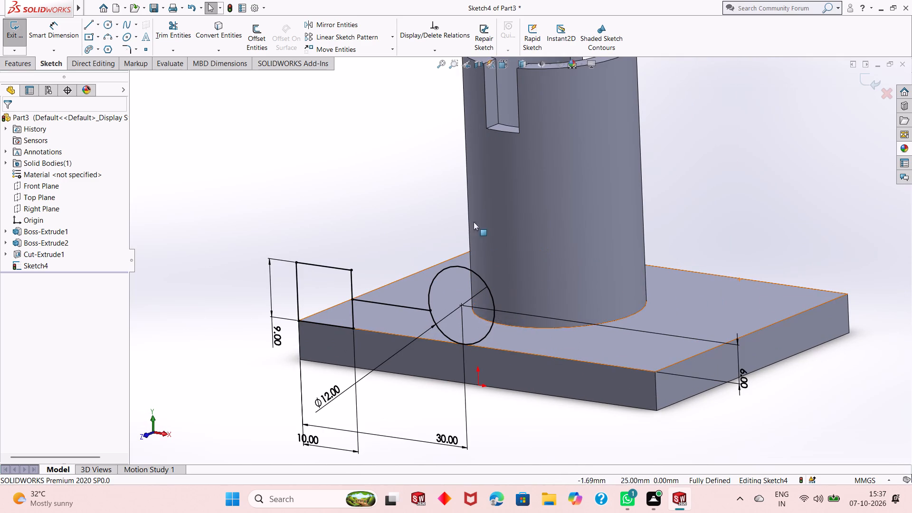
pyautogui.moveTo(430, 236); pyautogui.dragTo(430, 255, button='middle')
pyautogui.scroll(-2, 429, 216)
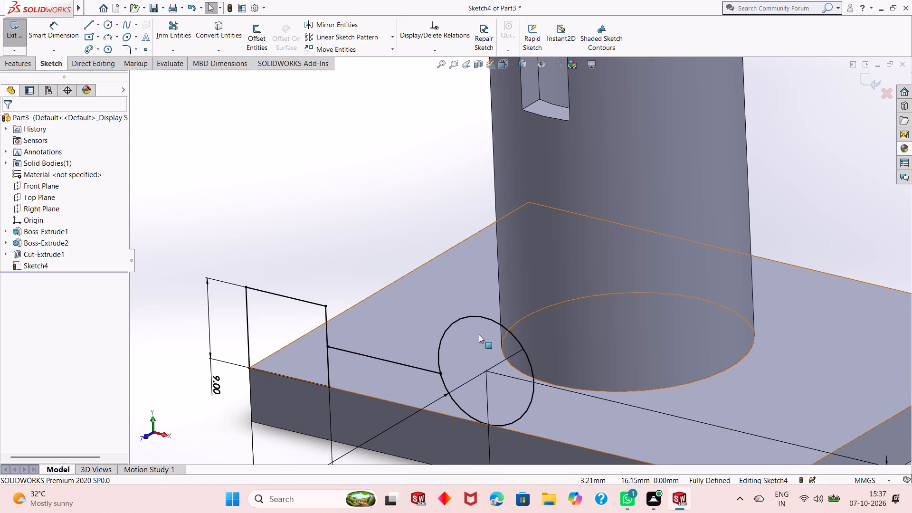
pyautogui.scroll(3, 484, 340)
pyautogui.scroll(-2, 532, 305)
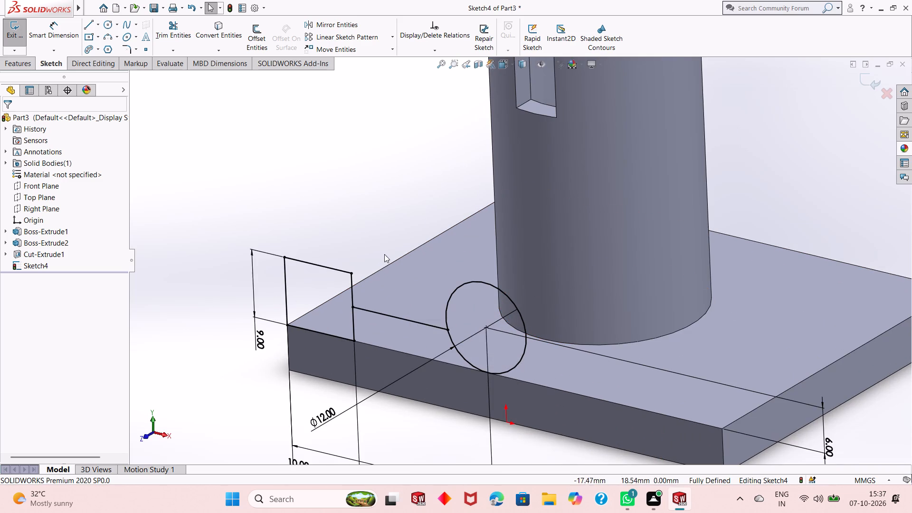
pyautogui.scroll(1, 385, 254)
pyautogui.scroll(-2, 477, 243)
pyautogui.scroll(1, 418, 223)
pyautogui.scroll(-1, 653, 283)
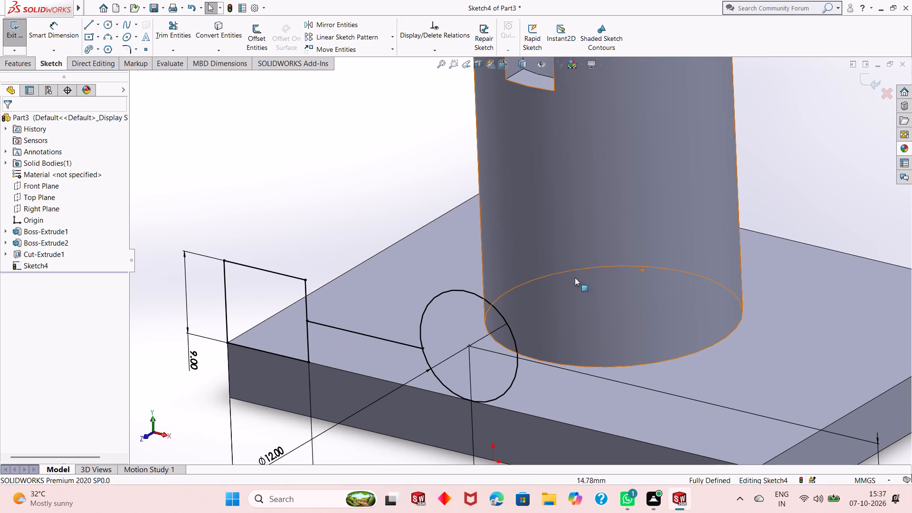
pyautogui.moveTo(445, 359); pyautogui.dragTo(455, 312, button='middle')
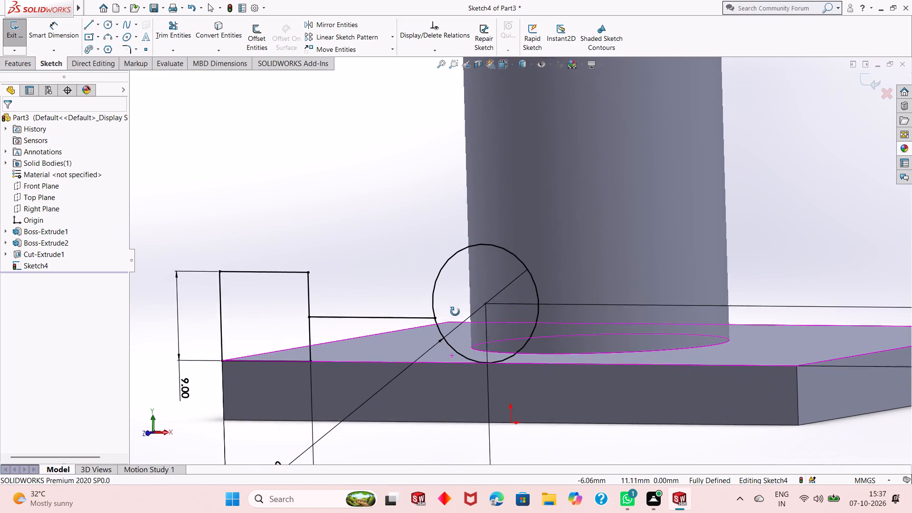
pyautogui.moveTo(455, 312); pyautogui.dragTo(457, 309, button='middle')
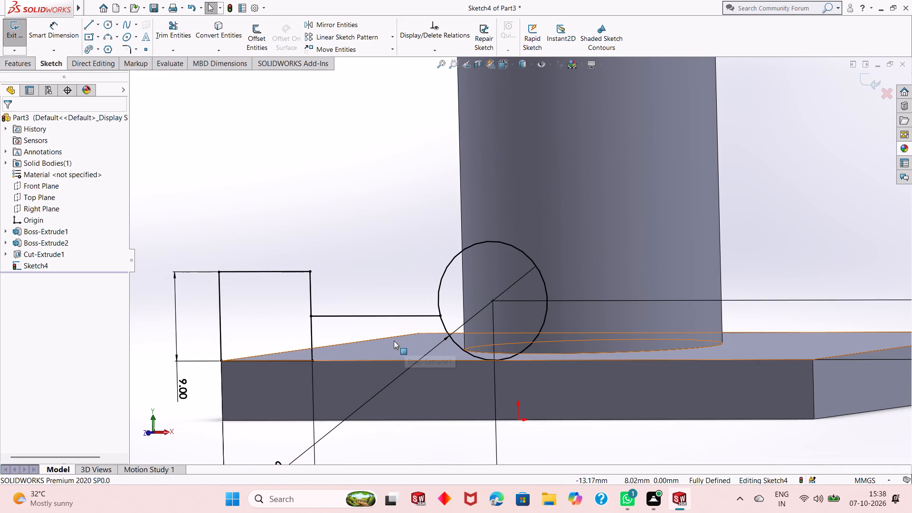
pyautogui.moveTo(351, 328); pyautogui.dragTo(354, 315, button='middle')
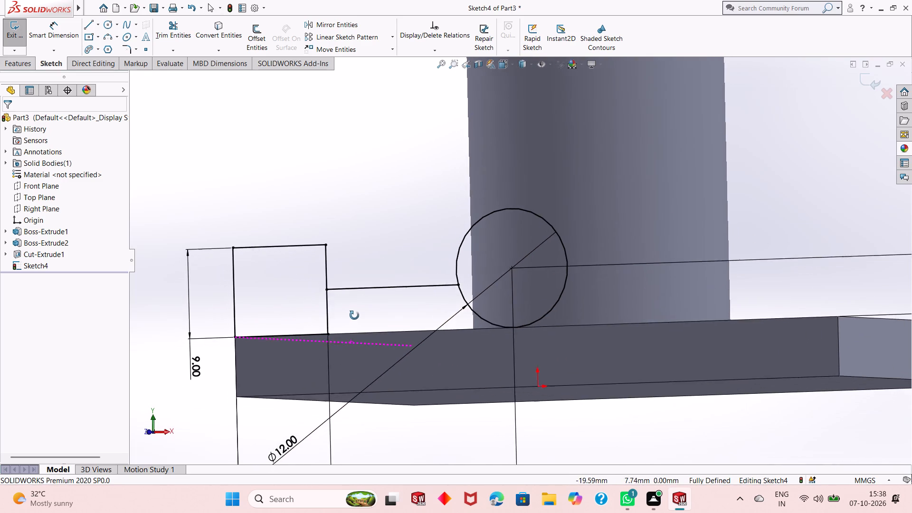
pyautogui.moveTo(354, 315); pyautogui.dragTo(342, 322, button='middle')
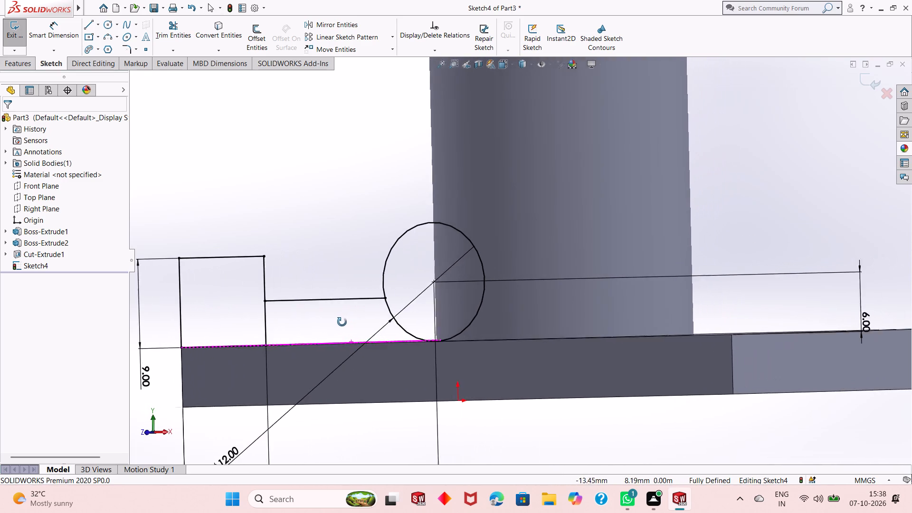
pyautogui.moveTo(342, 322); pyautogui.dragTo(336, 324, button='middle')
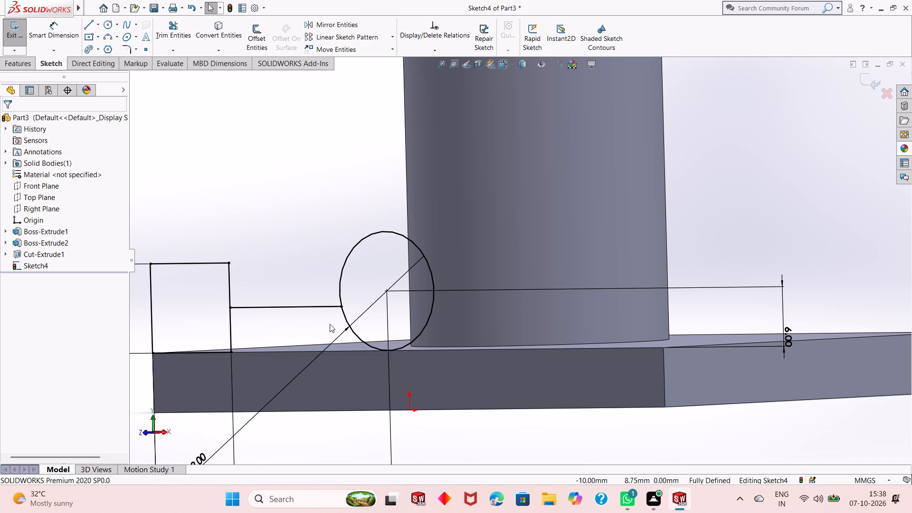
pyautogui.scroll(3, 330, 324)
pyautogui.moveTo(346, 310); pyautogui.dragTo(354, 340, button='middle')
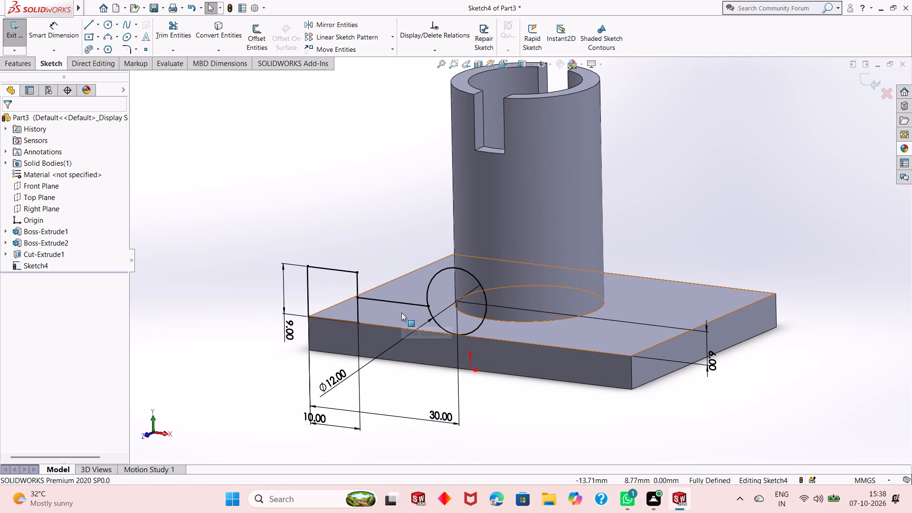
pyautogui.moveTo(519, 295); pyautogui.dragTo(511, 301, button='middle')
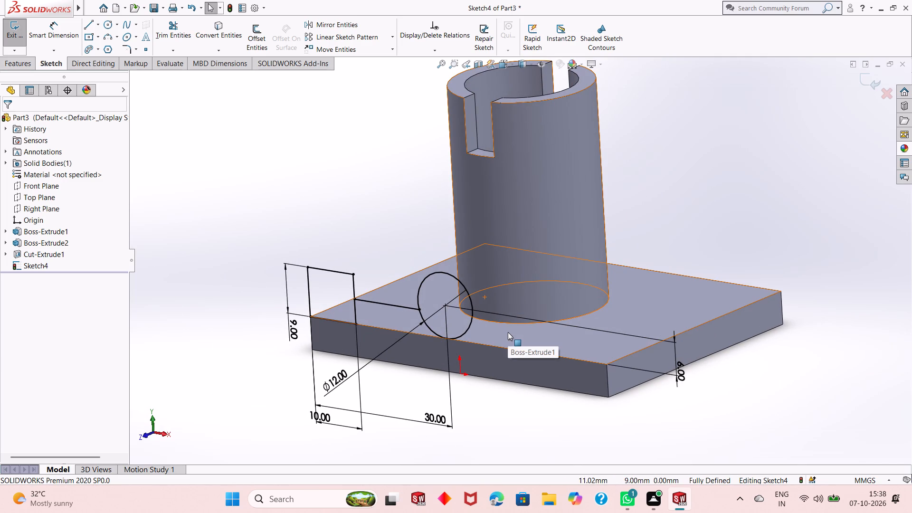
pyautogui.hotkey('ctrl', '8')
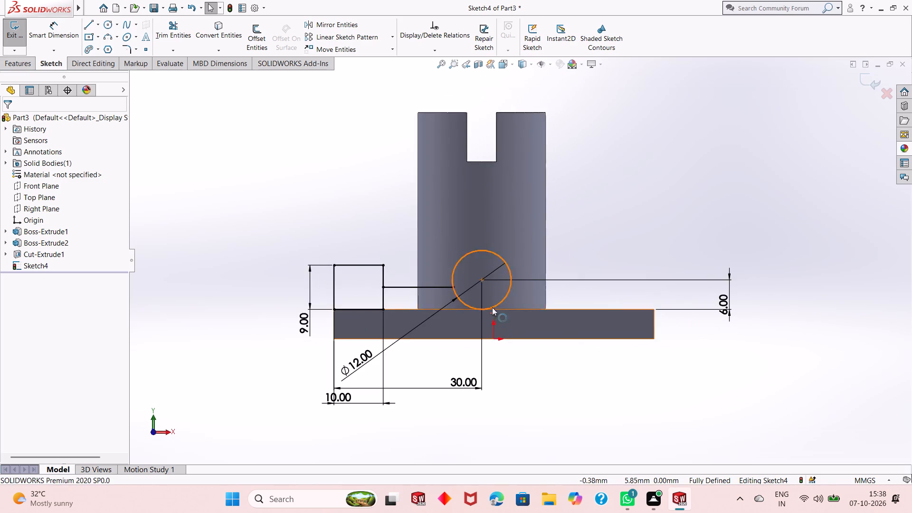
# Draw a 20 mm horizontal line from the bottom of the circle to the rectangle's lower-right corner and end the Line command.
pyautogui.scroll(-1, 468, 291)
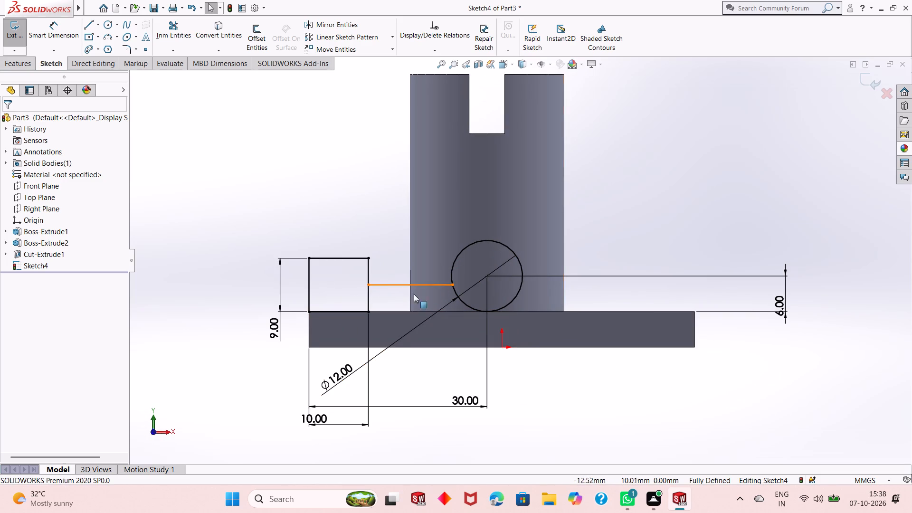
pyautogui.scroll(-1, 401, 300)
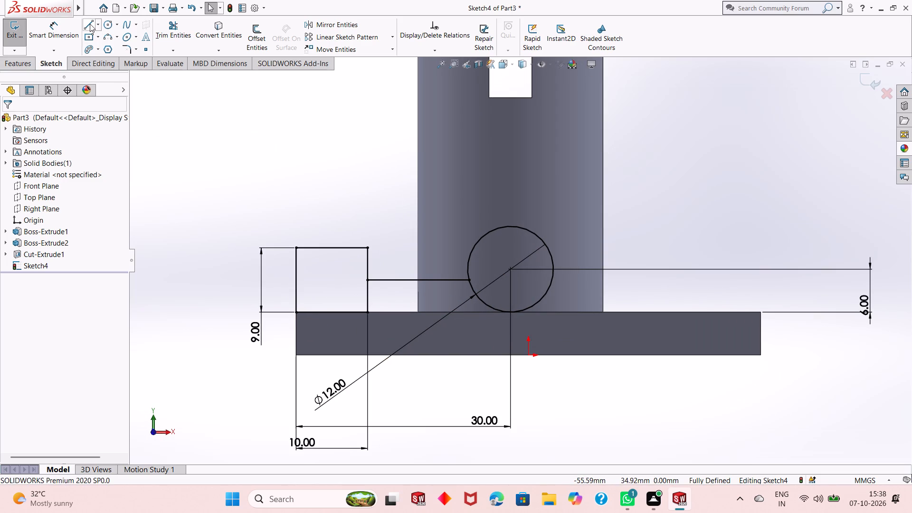
pyautogui.click(90, 24)
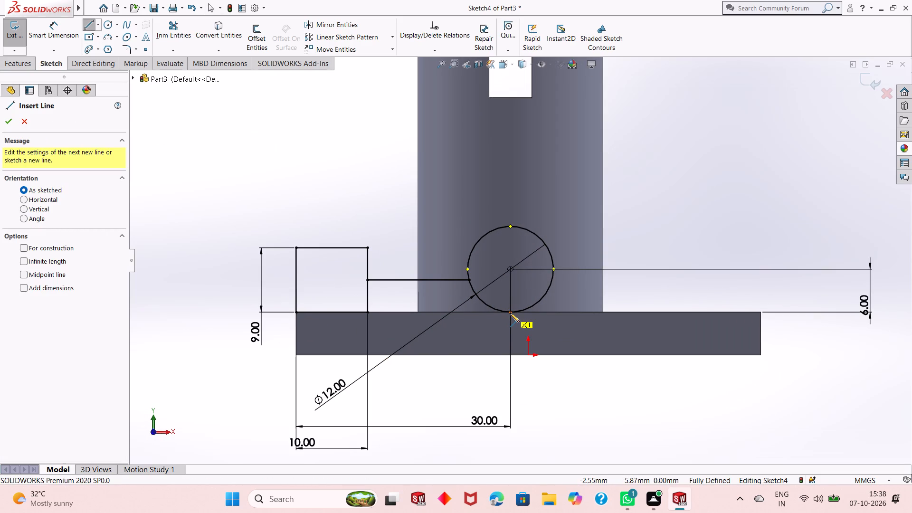
pyautogui.click(510, 313)
pyautogui.click(366, 312)
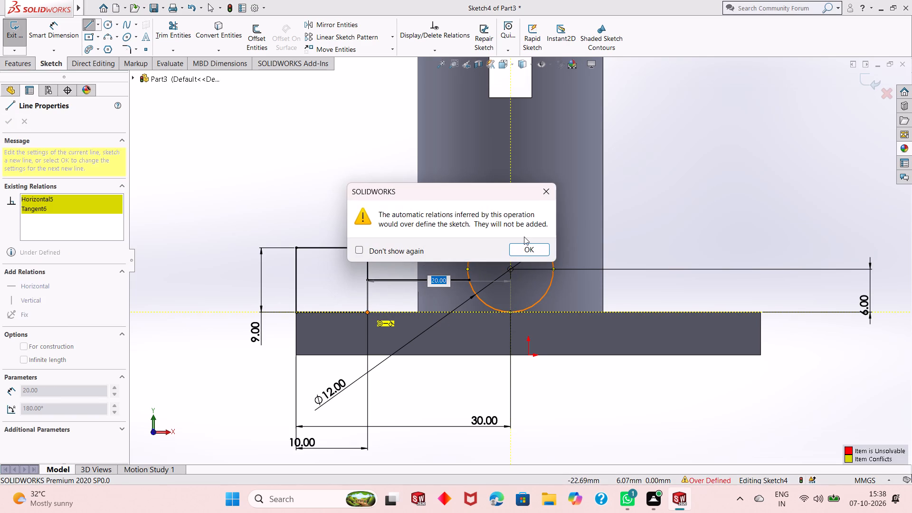
pyautogui.click(519, 248)
pyautogui.rightClick(329, 198)
pyautogui.click(349, 206)
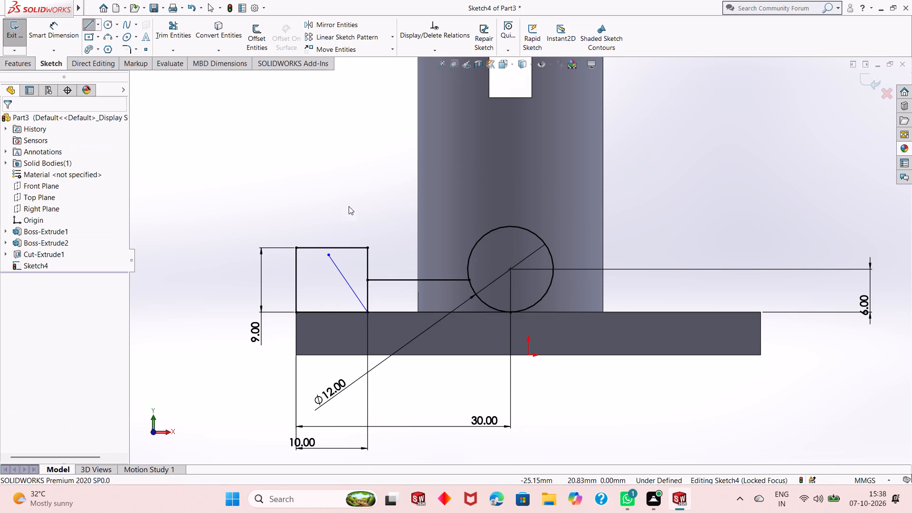
# Delete the stray slanted line, about 9.75 mm long, inside the rectangle.
pyautogui.click(339, 269)
pyautogui.rightClick(338, 206)
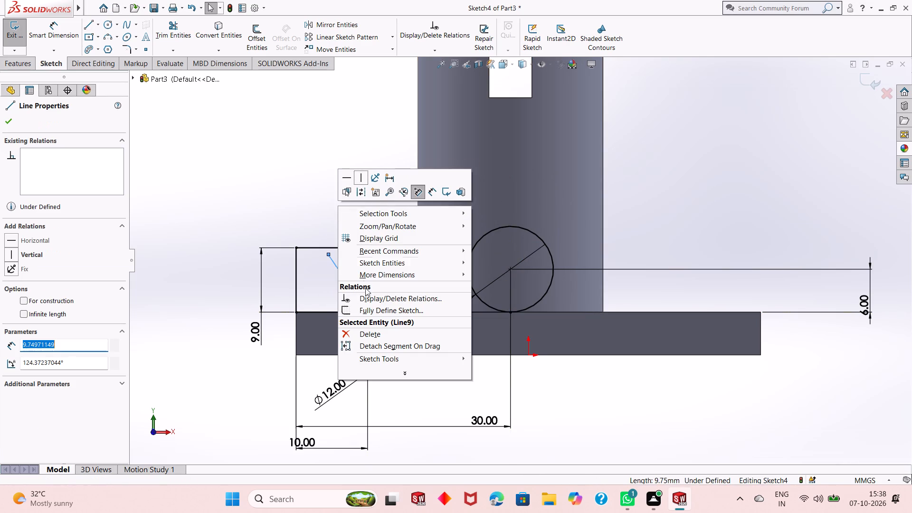
pyautogui.click(374, 333)
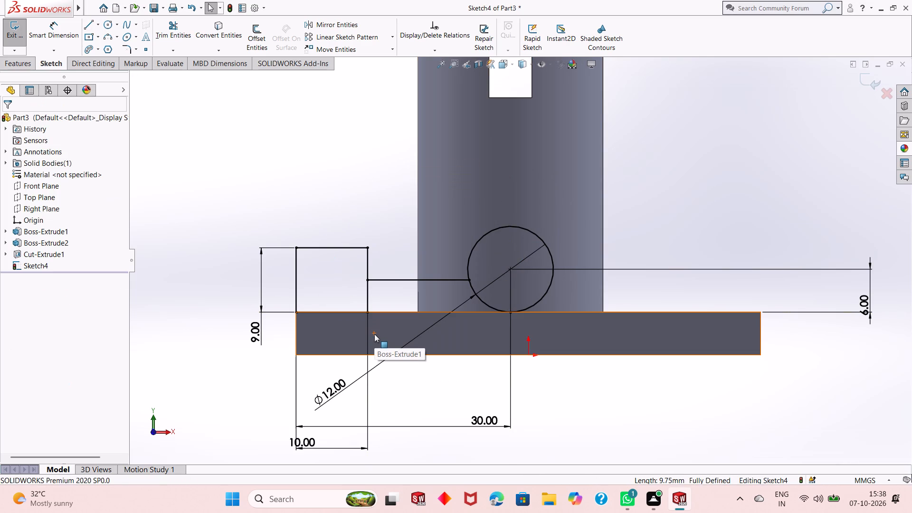
# Examine from the front, sides and above how the circle and rectangle sketch sits relative to the base plate and tube.
pyautogui.scroll(-2, 453, 308)
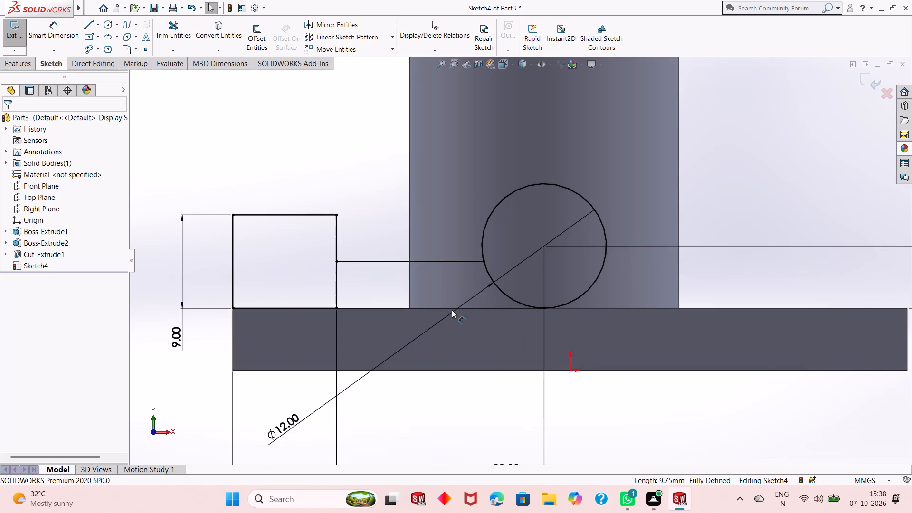
pyautogui.scroll(1, 452, 310)
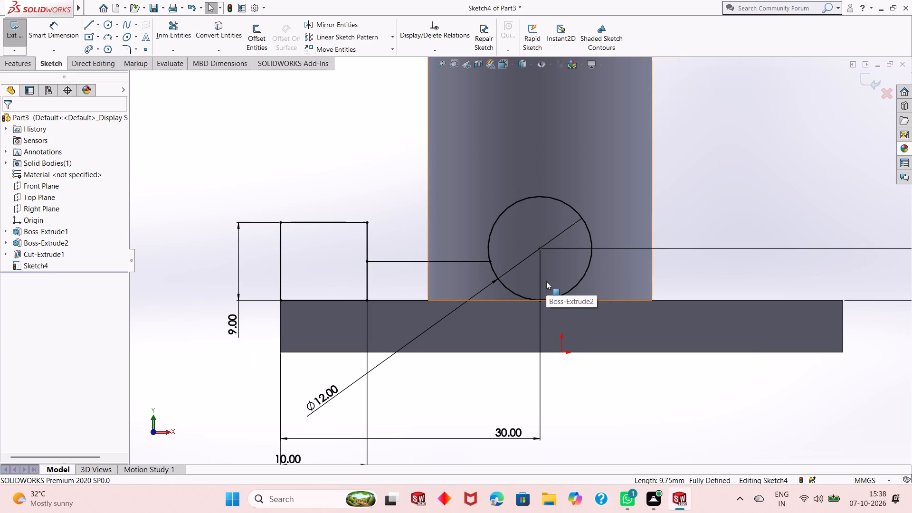
pyautogui.moveTo(684, 207); pyautogui.dragTo(673, 237, button='middle')
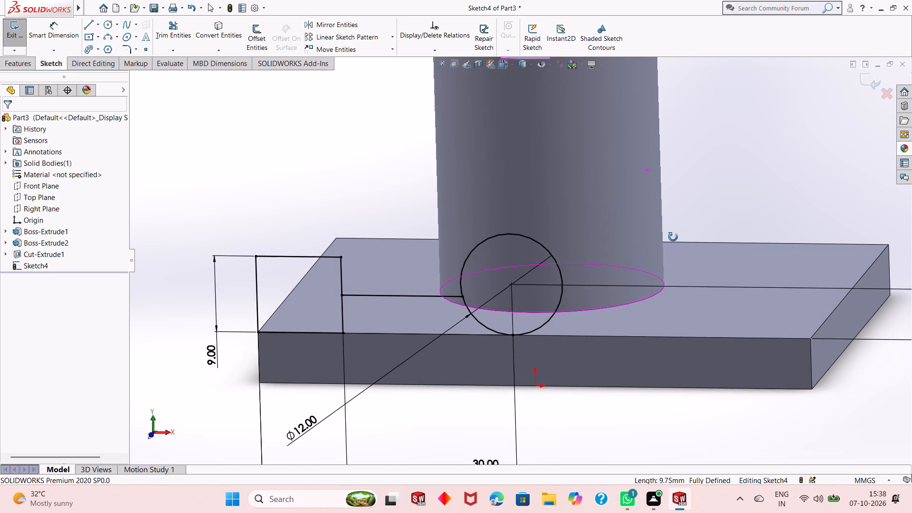
pyautogui.moveTo(673, 237); pyautogui.dragTo(654, 293, button='middle')
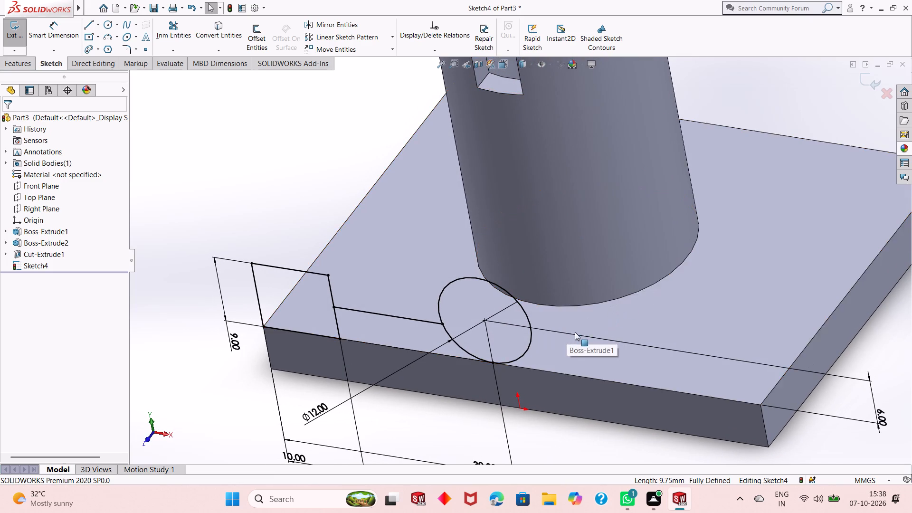
pyautogui.moveTo(600, 350); pyautogui.dragTo(588, 319, button='middle')
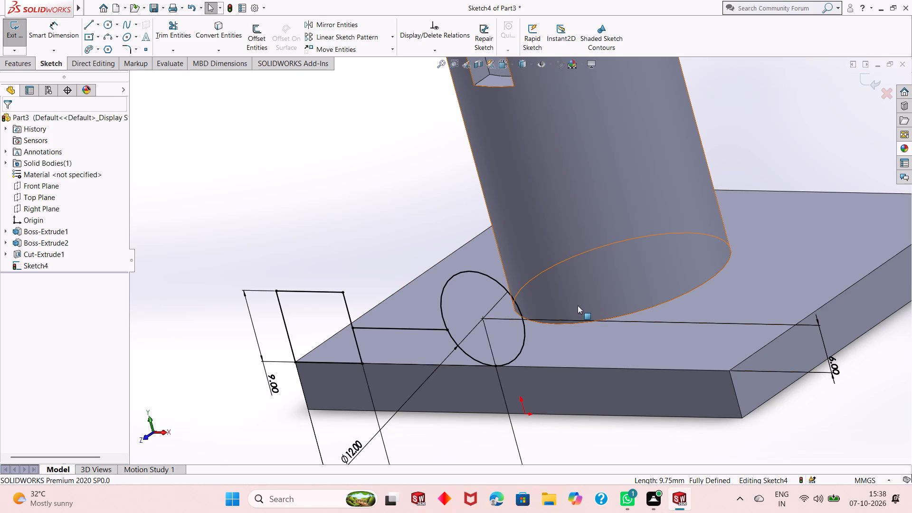
pyautogui.moveTo(577, 305); pyautogui.dragTo(585, 290, button='middle')
pyautogui.scroll(2, 584, 286)
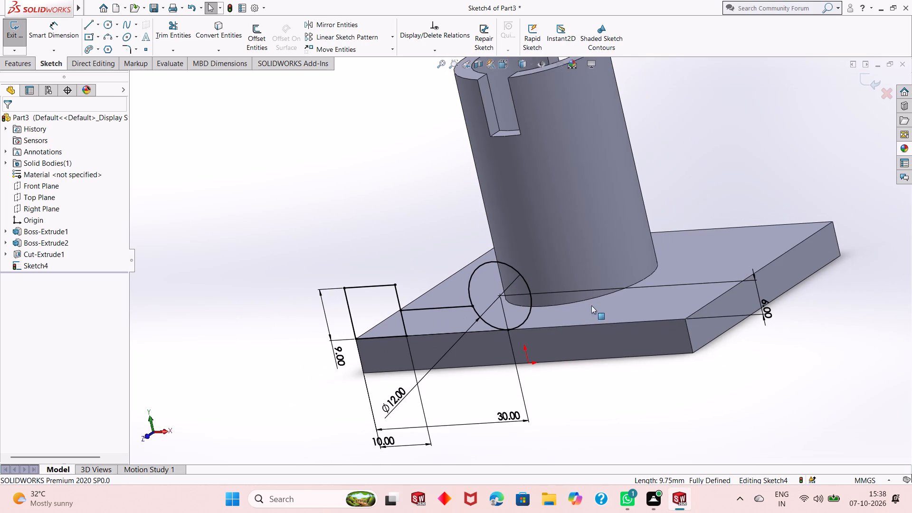
pyautogui.scroll(-3, 620, 254)
pyautogui.moveTo(547, 318); pyautogui.dragTo(555, 328, button='middle')
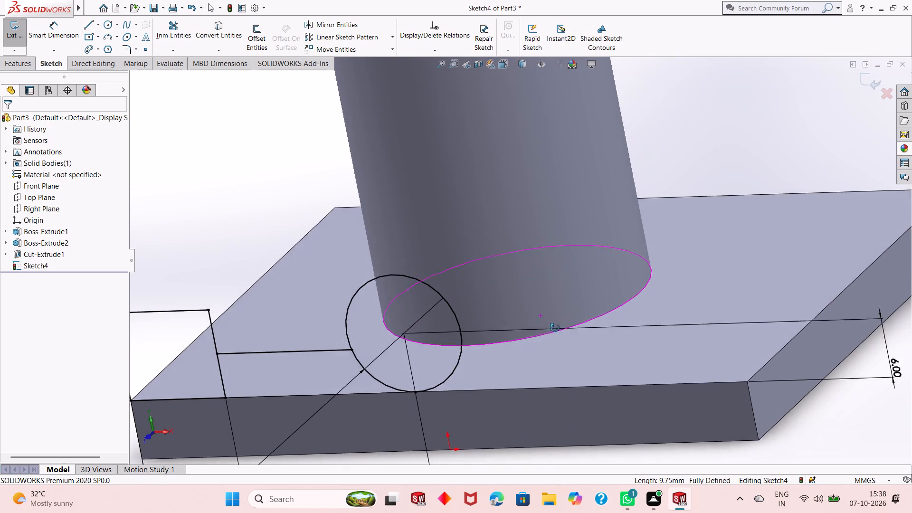
pyautogui.moveTo(555, 328); pyautogui.dragTo(571, 302, button='middle')
pyautogui.scroll(1, 564, 317)
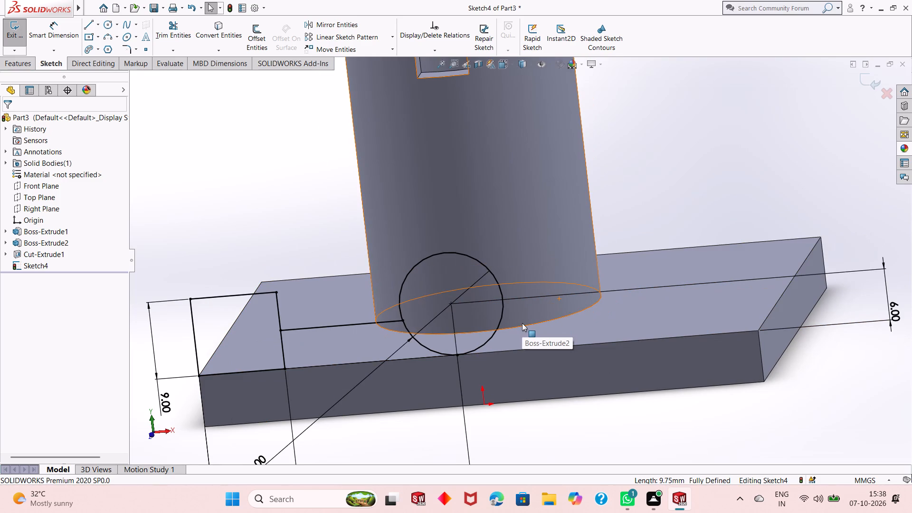
pyautogui.moveTo(547, 294); pyautogui.dragTo(541, 311, button='middle')
pyautogui.scroll(1, 543, 313)
pyautogui.moveTo(514, 352); pyautogui.dragTo(539, 337, button='middle')
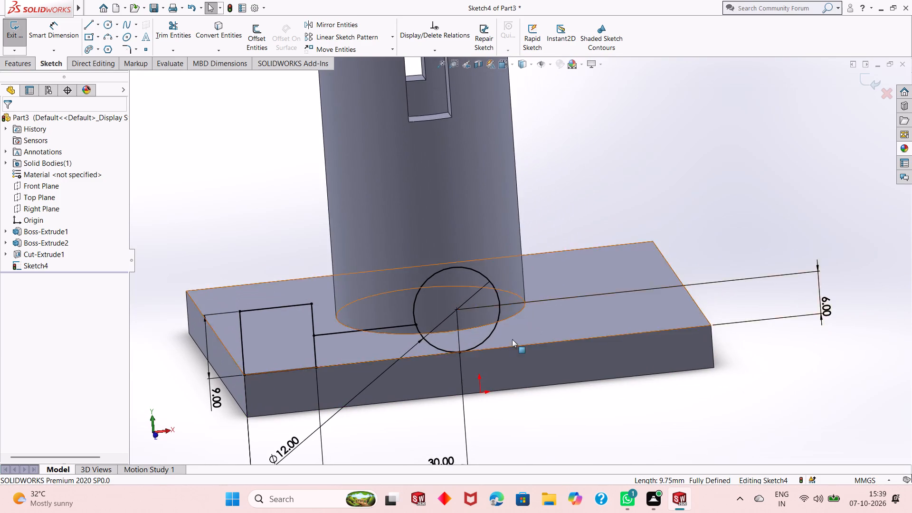
pyautogui.moveTo(366, 340); pyautogui.dragTo(469, 338, button='middle')
pyautogui.scroll(2, 427, 341)
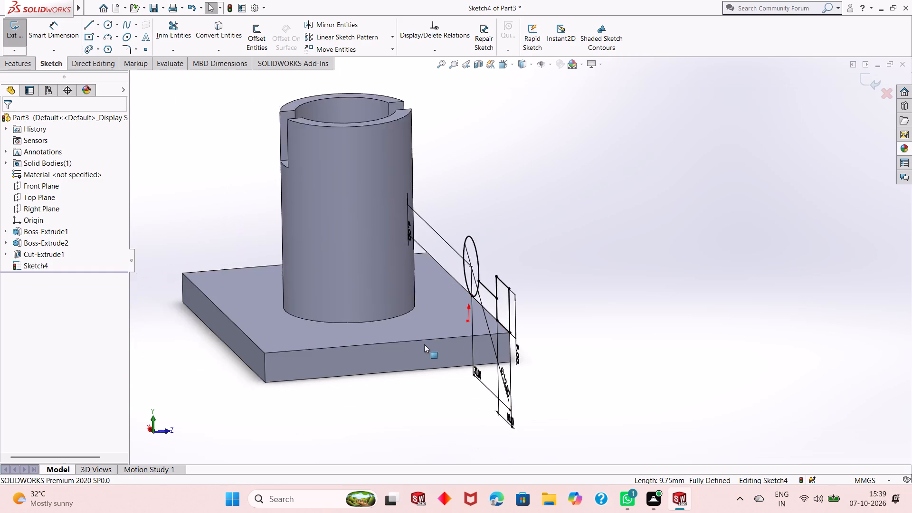
pyautogui.scroll(1, 424, 344)
pyautogui.moveTo(489, 331); pyautogui.dragTo(455, 346, button='middle')
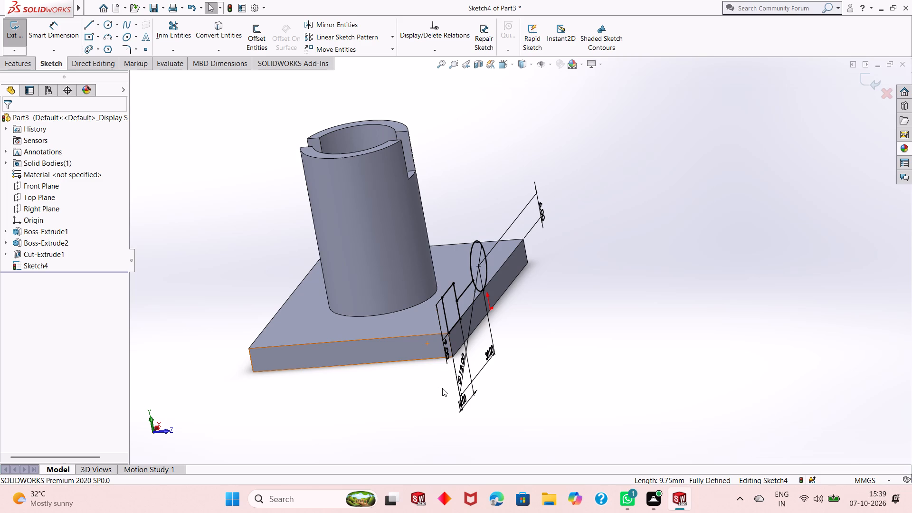
pyautogui.moveTo(438, 422); pyautogui.dragTo(286, 456, button='middle')
pyautogui.moveTo(333, 303); pyautogui.dragTo(331, 365, button='middle')
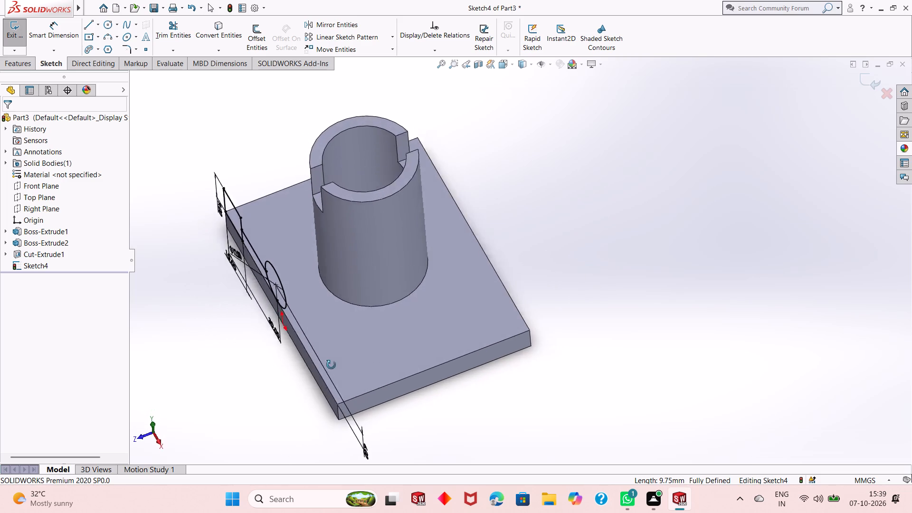
pyautogui.moveTo(331, 365); pyautogui.dragTo(328, 397, button='middle')
pyautogui.moveTo(374, 260); pyautogui.dragTo(387, 308, button='middle')
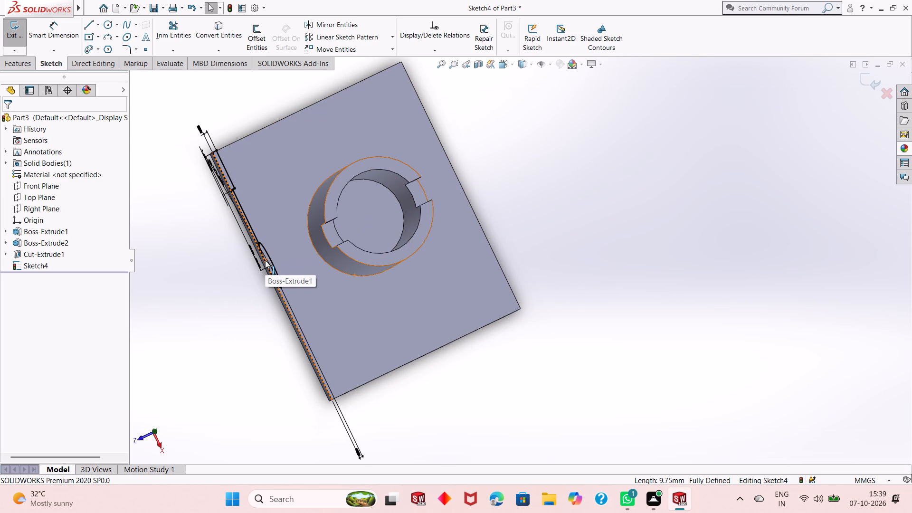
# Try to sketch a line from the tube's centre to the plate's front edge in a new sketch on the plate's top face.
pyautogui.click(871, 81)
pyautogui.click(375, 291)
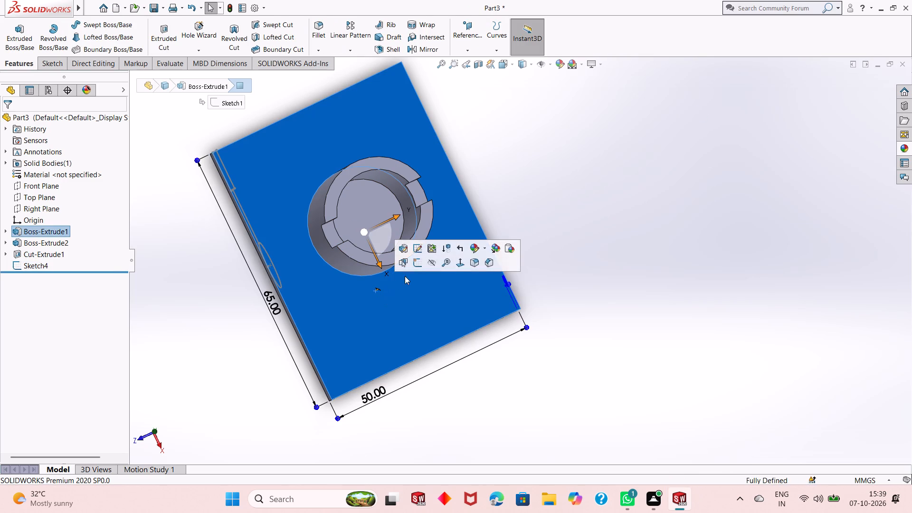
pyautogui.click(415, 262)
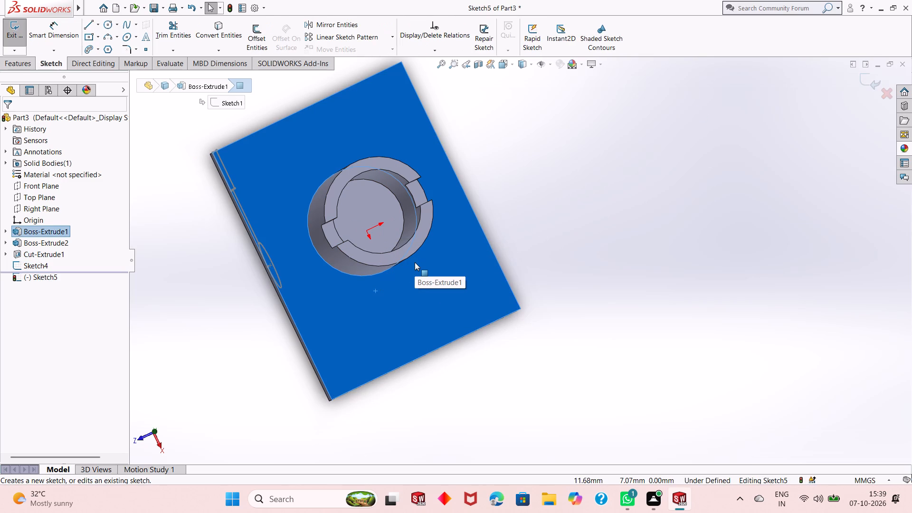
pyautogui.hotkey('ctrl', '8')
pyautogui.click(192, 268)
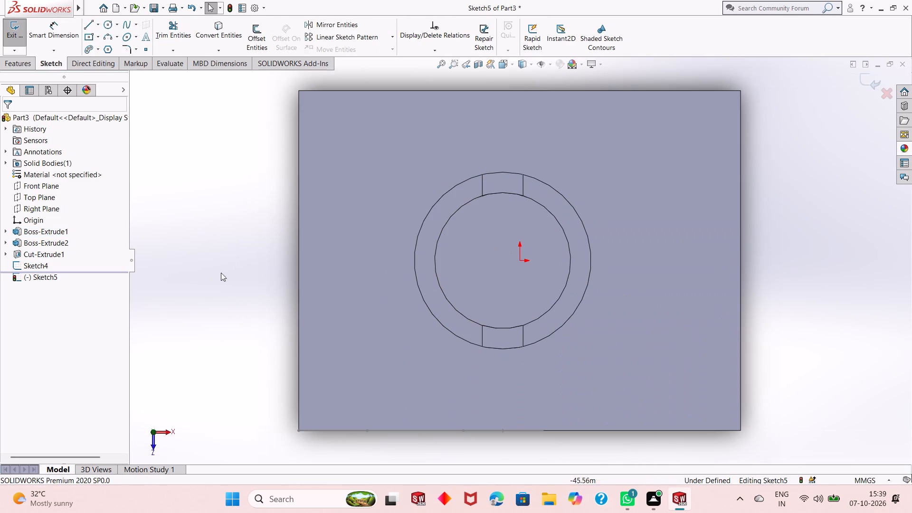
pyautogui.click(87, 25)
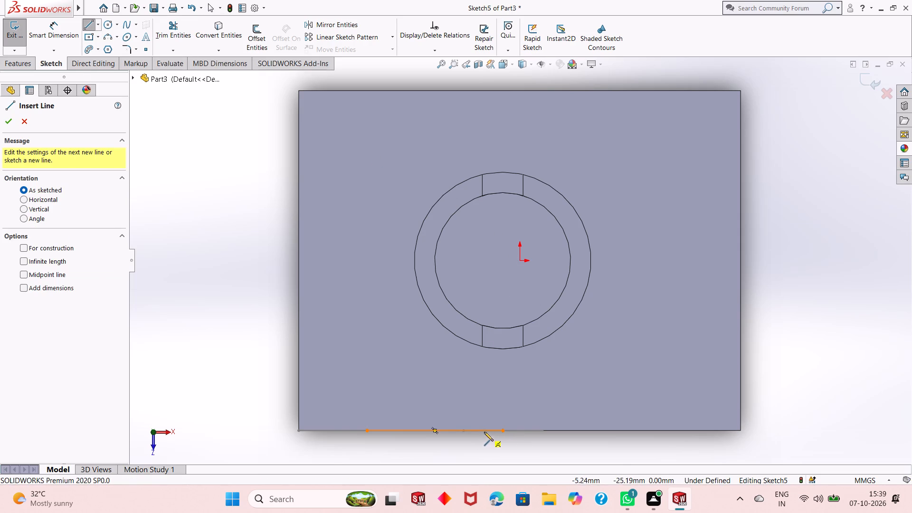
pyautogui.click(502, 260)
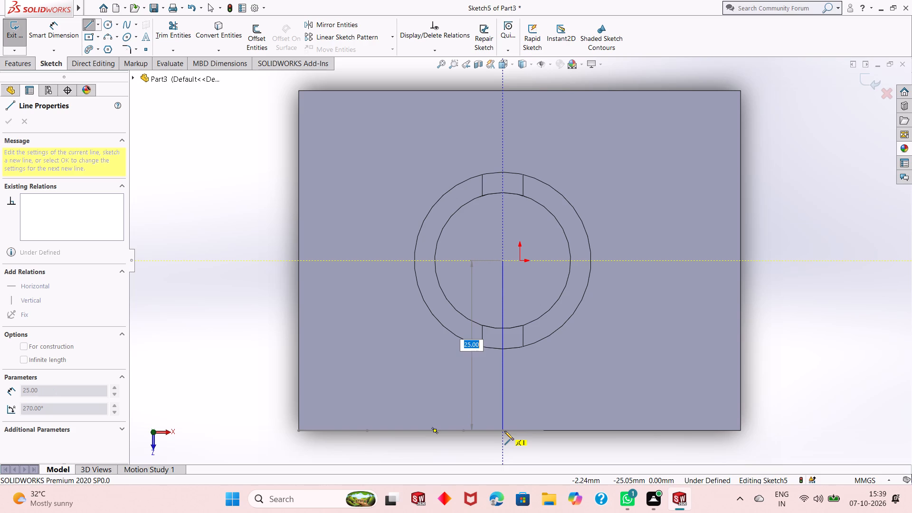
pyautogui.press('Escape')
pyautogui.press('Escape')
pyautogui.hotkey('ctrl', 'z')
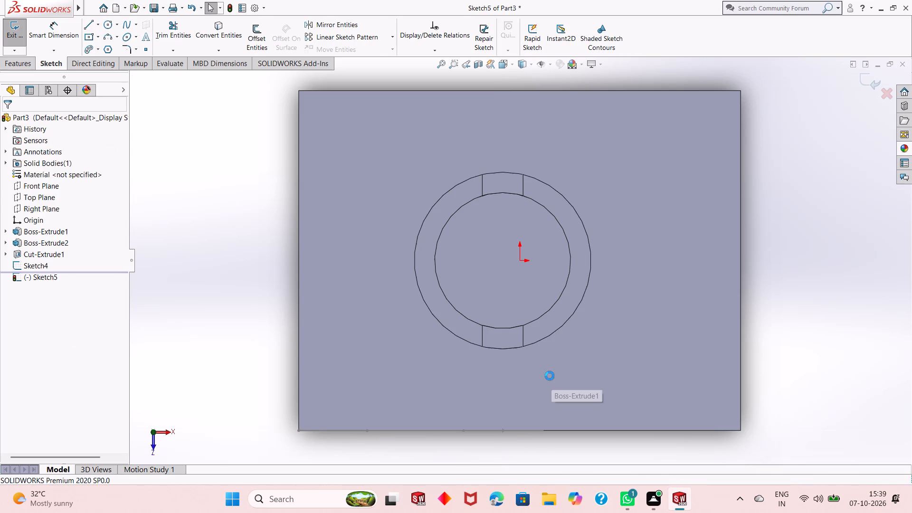
# Reopen the sketch containing the 12 mm circle and the rectangle for editing, viewed straight on.
pyautogui.moveTo(462, 389); pyautogui.dragTo(454, 318, button='middle')
pyautogui.scroll(2, 449, 327)
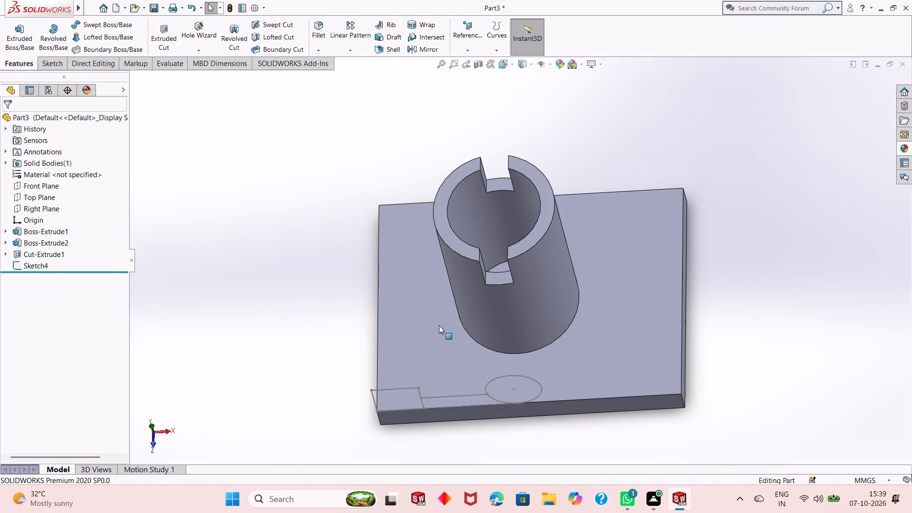
pyautogui.click(39, 266)
pyautogui.click(48, 241)
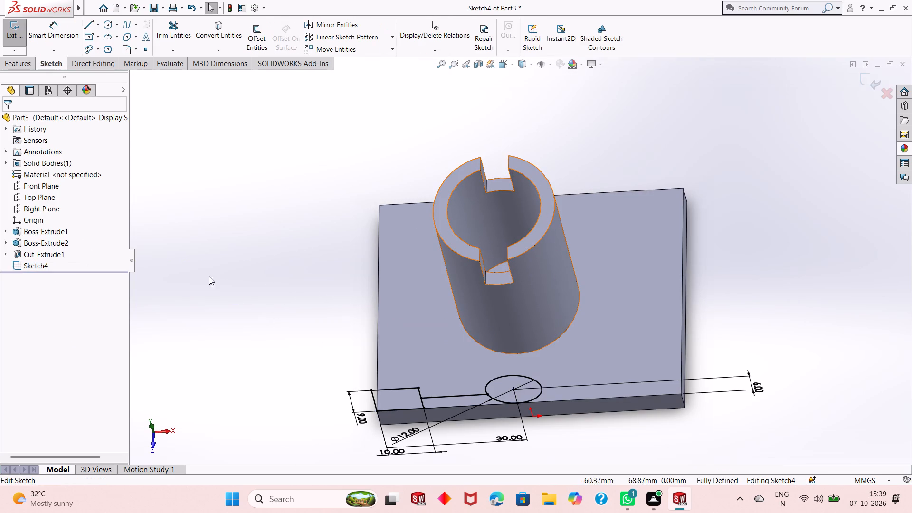
pyautogui.hotkey('ctrl', '8')
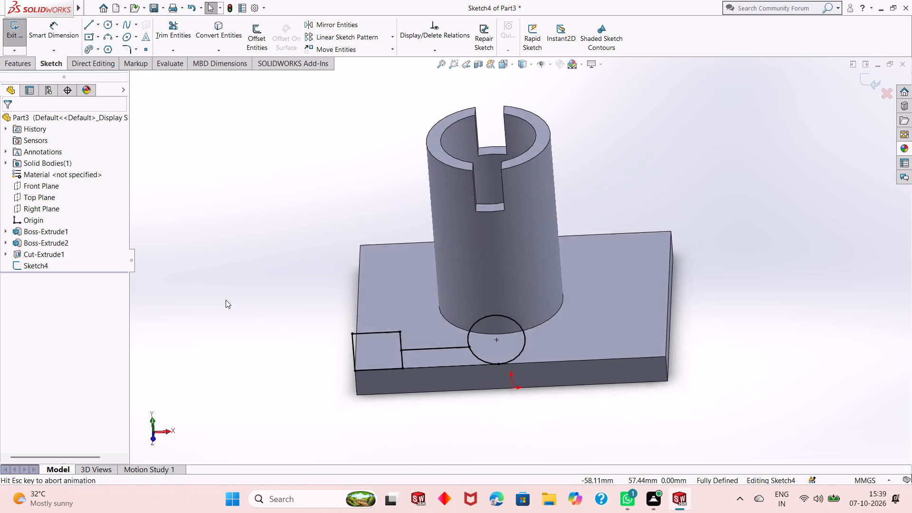
pyautogui.scroll(1, 204, 294)
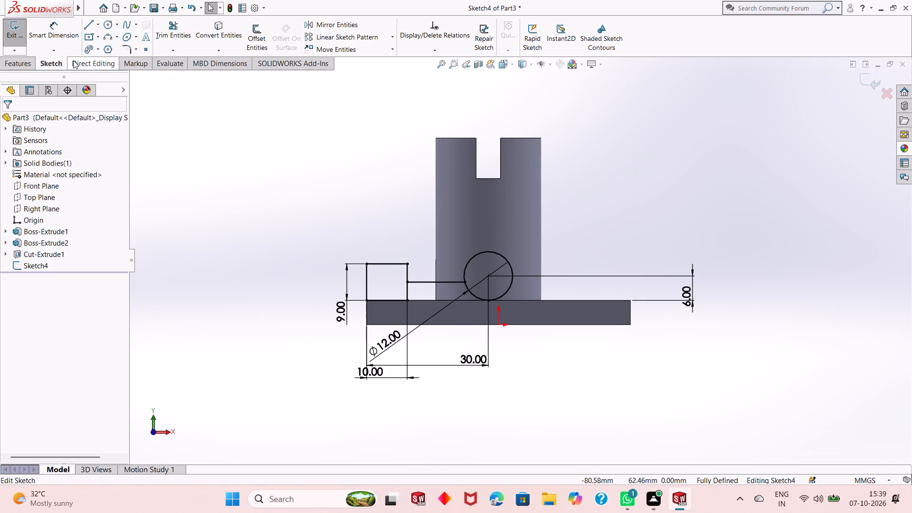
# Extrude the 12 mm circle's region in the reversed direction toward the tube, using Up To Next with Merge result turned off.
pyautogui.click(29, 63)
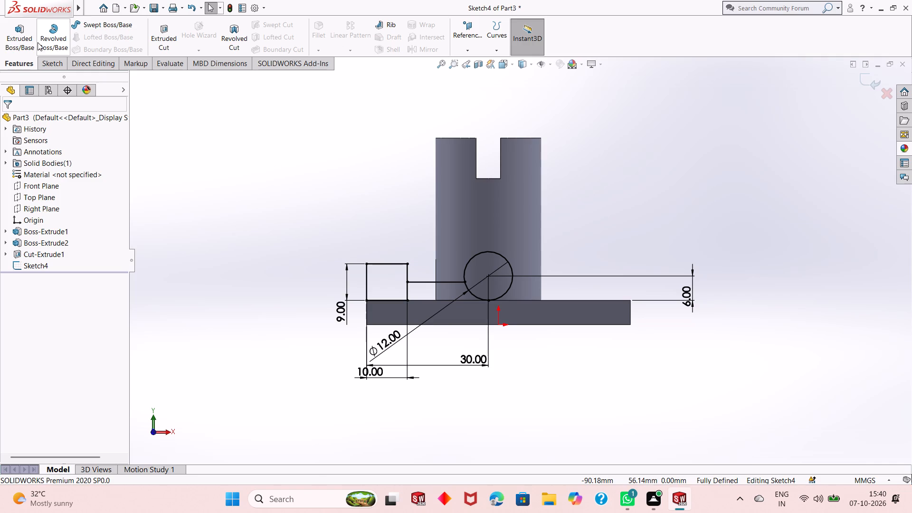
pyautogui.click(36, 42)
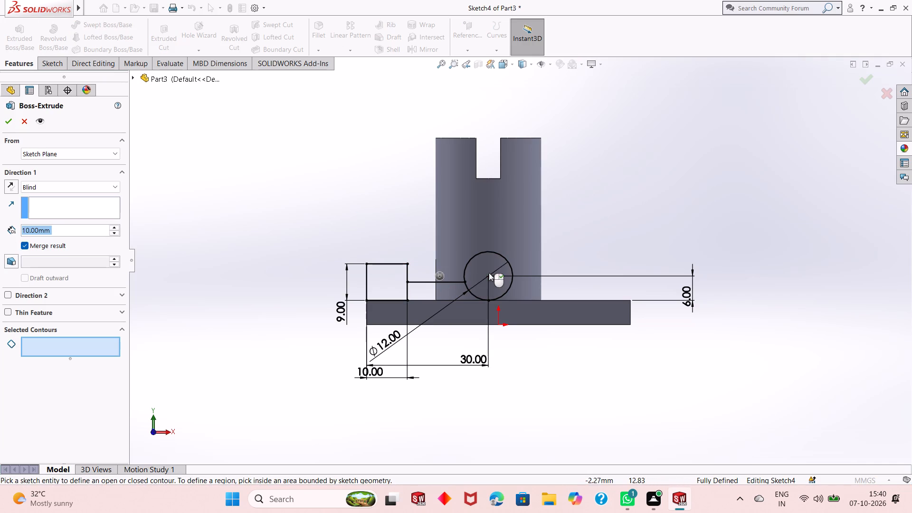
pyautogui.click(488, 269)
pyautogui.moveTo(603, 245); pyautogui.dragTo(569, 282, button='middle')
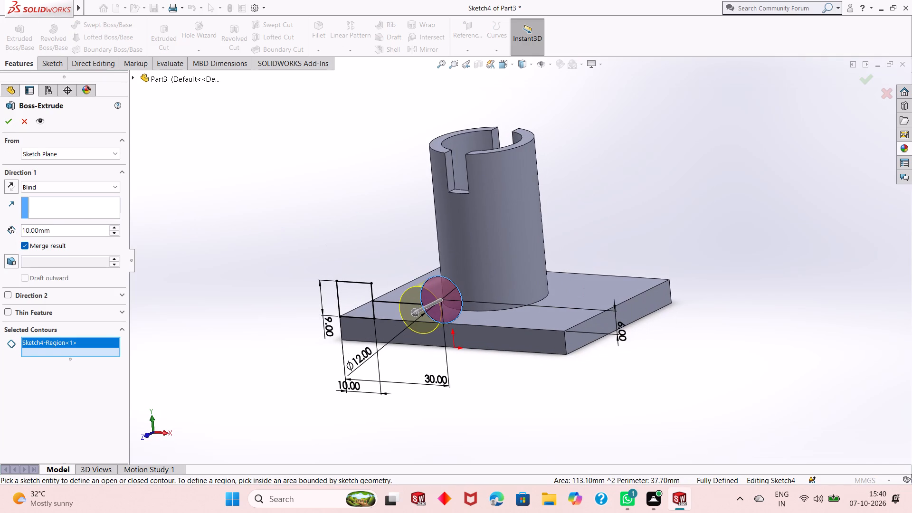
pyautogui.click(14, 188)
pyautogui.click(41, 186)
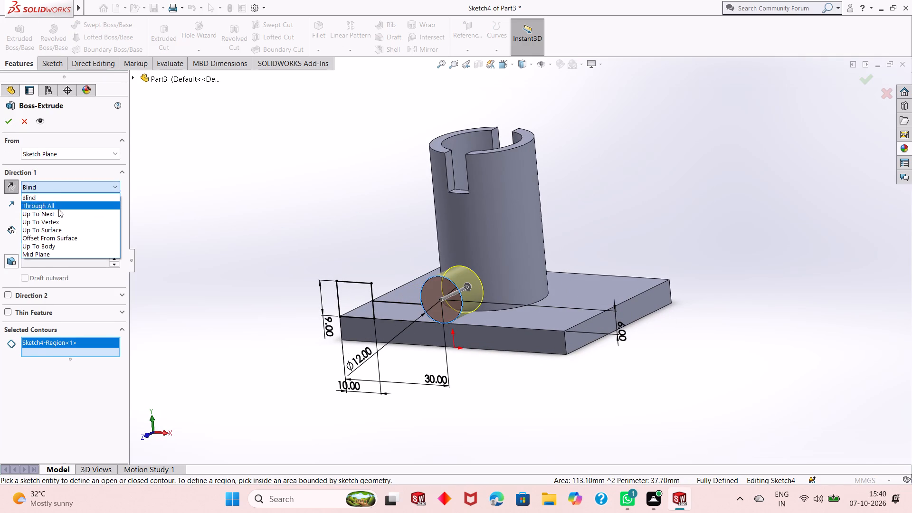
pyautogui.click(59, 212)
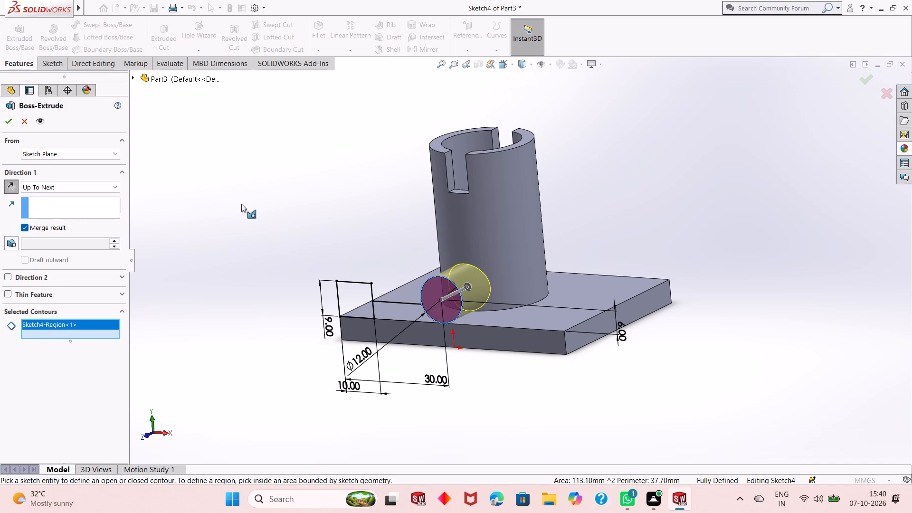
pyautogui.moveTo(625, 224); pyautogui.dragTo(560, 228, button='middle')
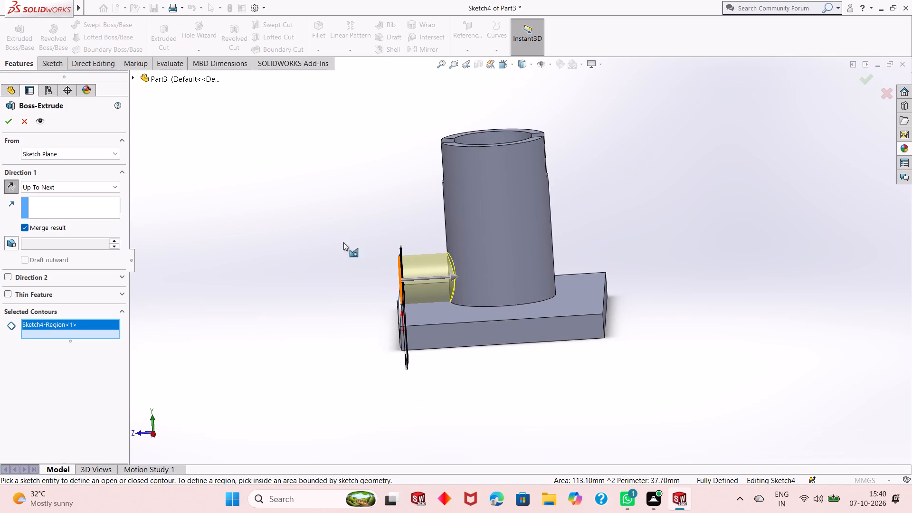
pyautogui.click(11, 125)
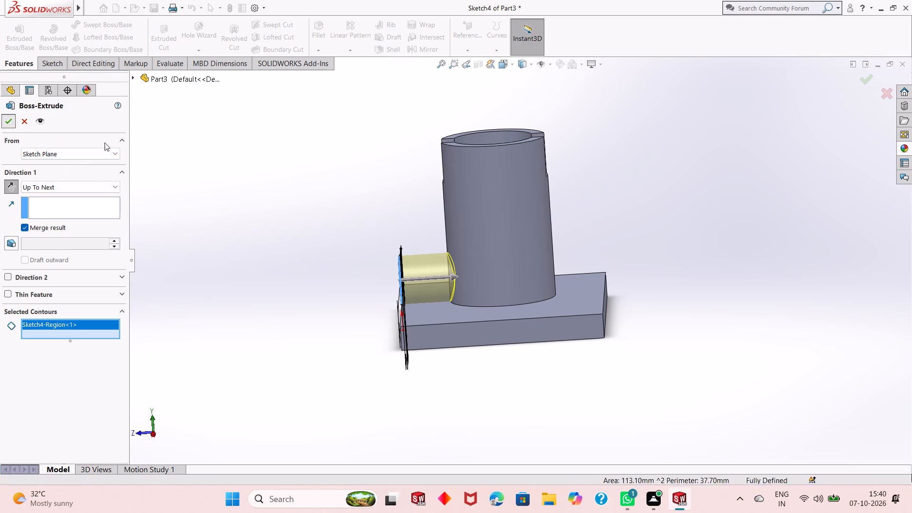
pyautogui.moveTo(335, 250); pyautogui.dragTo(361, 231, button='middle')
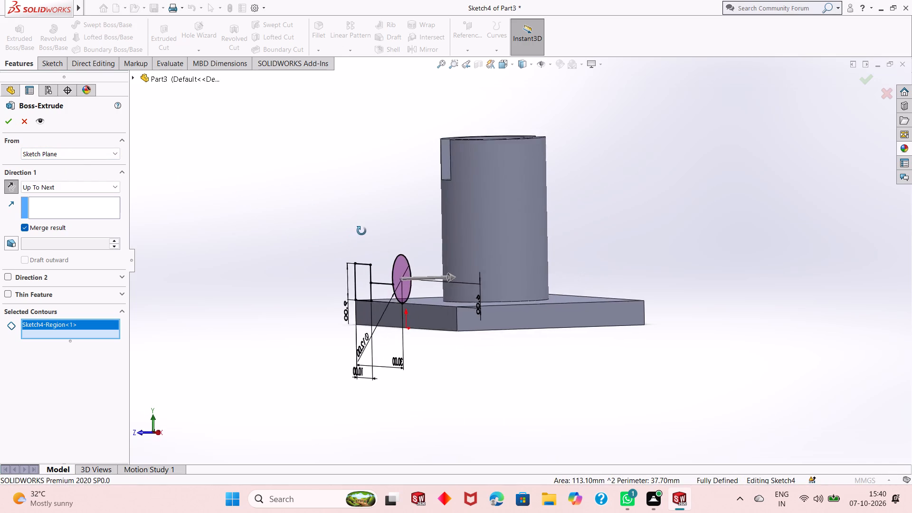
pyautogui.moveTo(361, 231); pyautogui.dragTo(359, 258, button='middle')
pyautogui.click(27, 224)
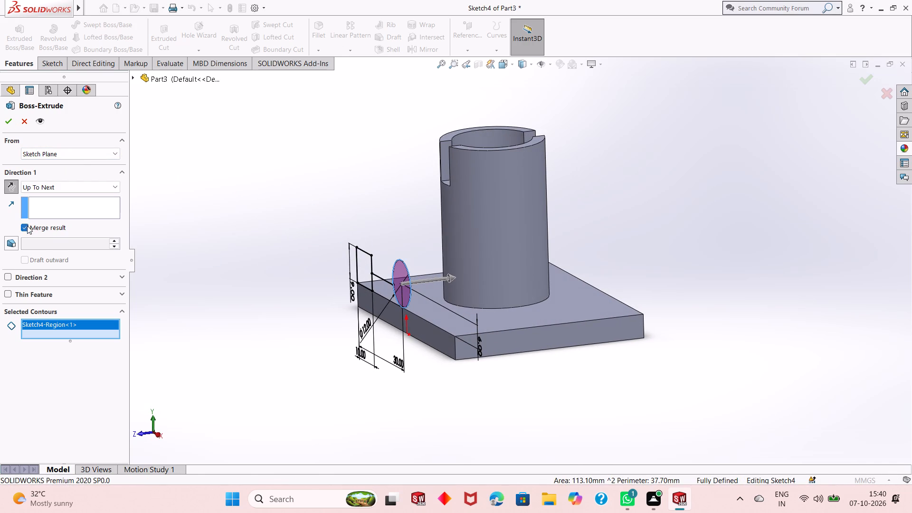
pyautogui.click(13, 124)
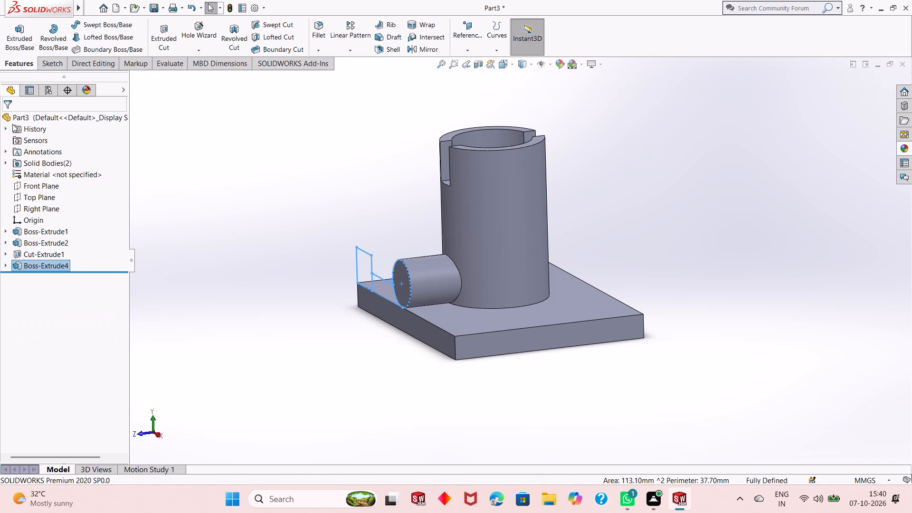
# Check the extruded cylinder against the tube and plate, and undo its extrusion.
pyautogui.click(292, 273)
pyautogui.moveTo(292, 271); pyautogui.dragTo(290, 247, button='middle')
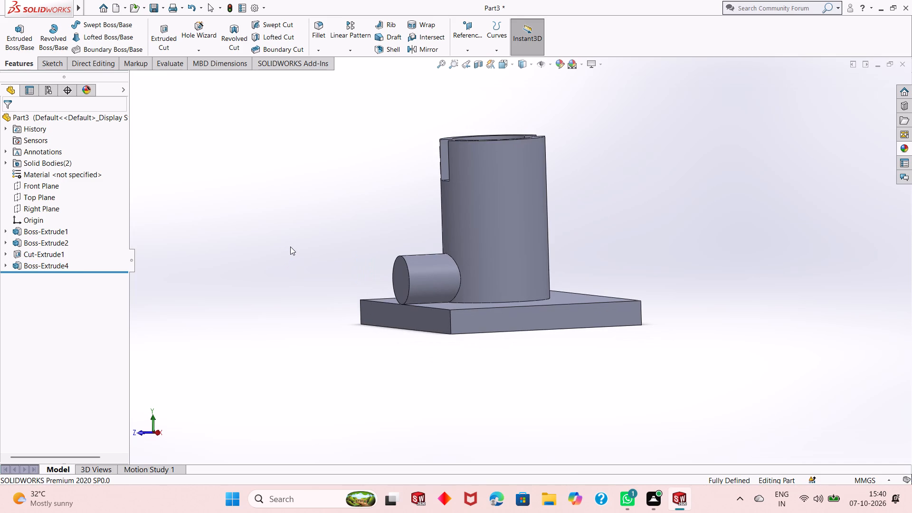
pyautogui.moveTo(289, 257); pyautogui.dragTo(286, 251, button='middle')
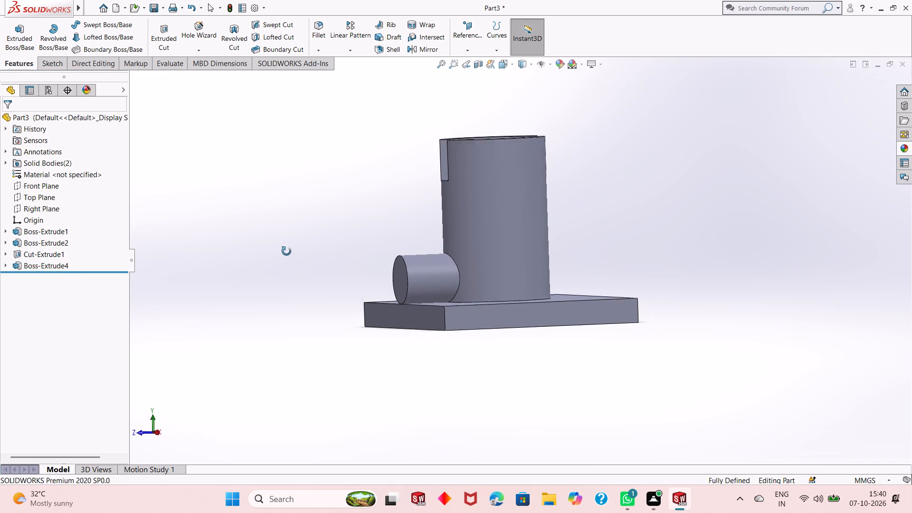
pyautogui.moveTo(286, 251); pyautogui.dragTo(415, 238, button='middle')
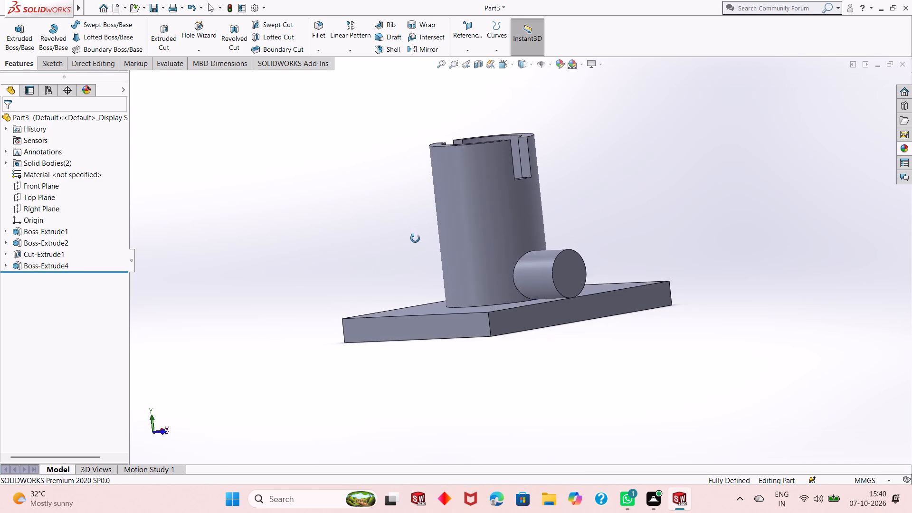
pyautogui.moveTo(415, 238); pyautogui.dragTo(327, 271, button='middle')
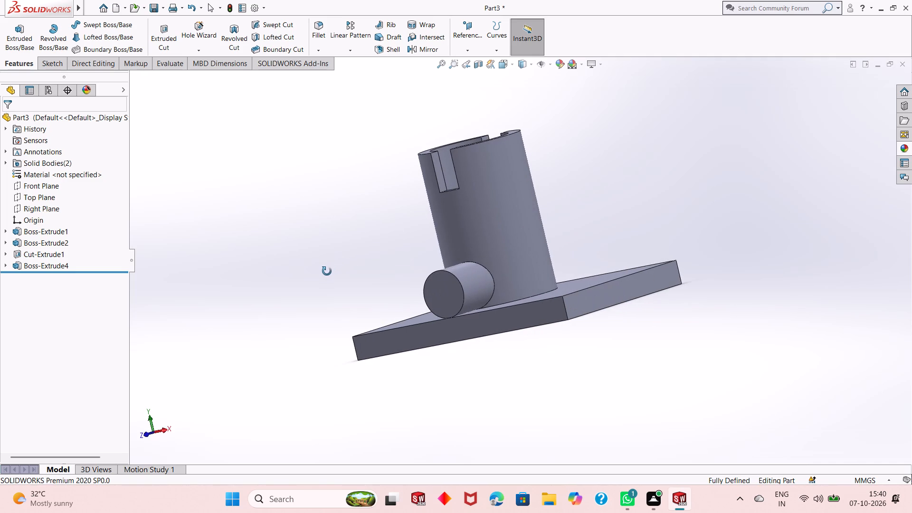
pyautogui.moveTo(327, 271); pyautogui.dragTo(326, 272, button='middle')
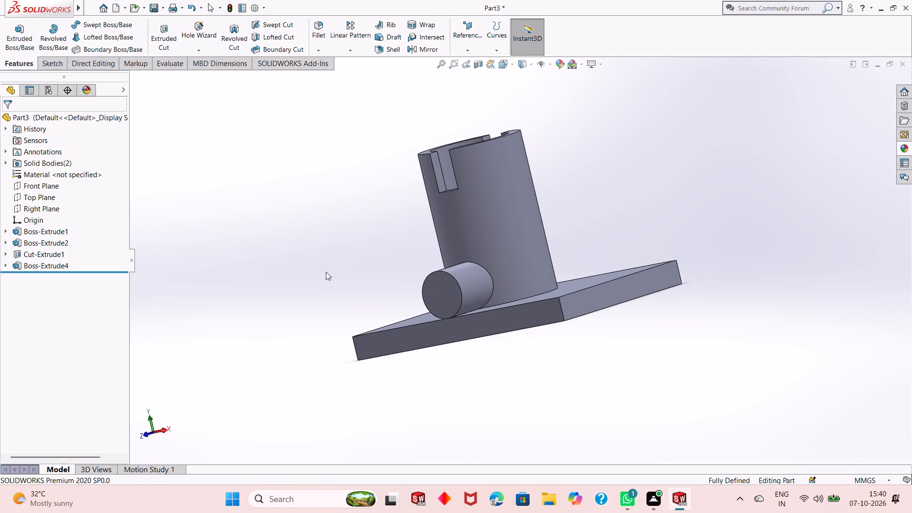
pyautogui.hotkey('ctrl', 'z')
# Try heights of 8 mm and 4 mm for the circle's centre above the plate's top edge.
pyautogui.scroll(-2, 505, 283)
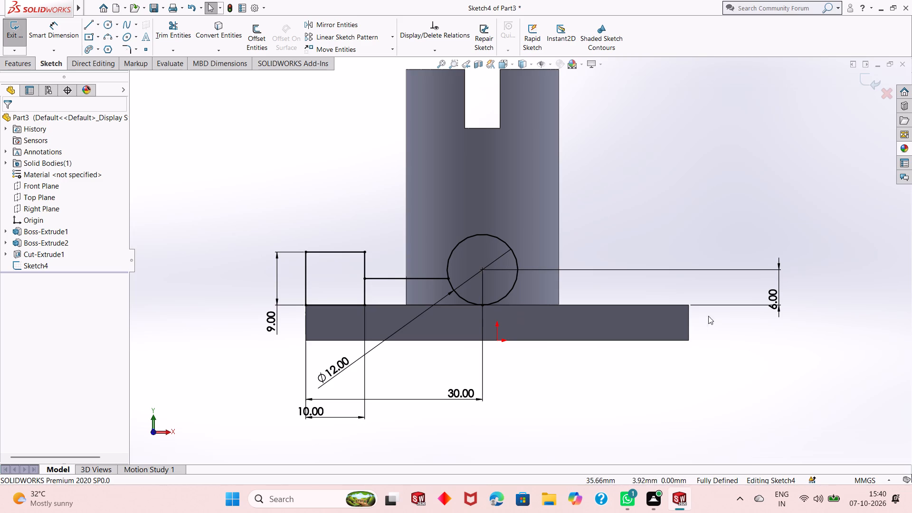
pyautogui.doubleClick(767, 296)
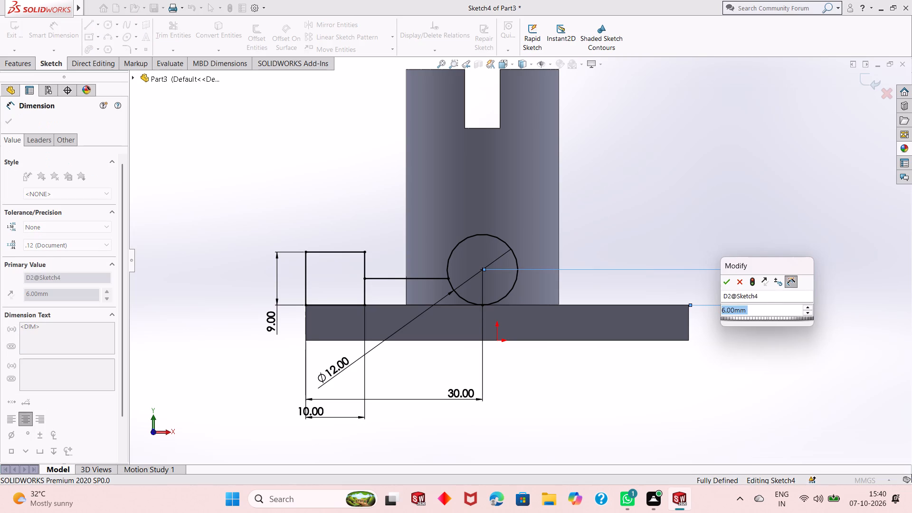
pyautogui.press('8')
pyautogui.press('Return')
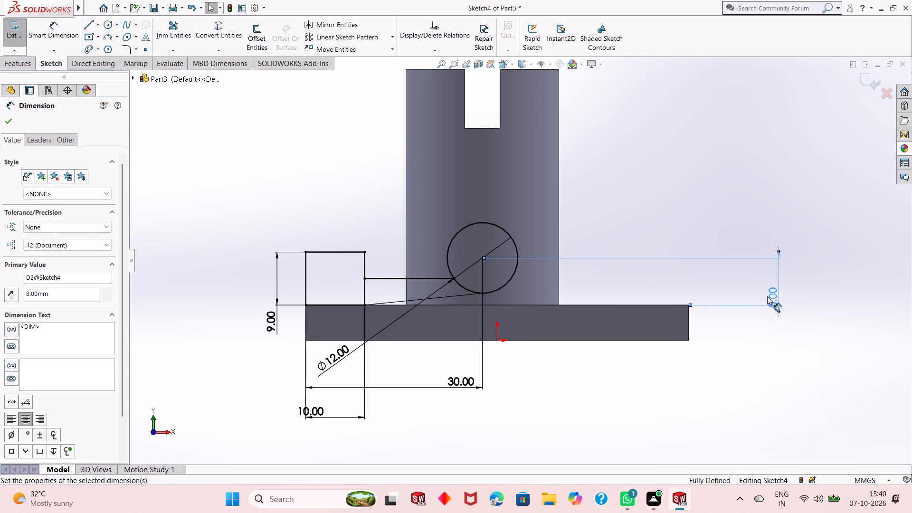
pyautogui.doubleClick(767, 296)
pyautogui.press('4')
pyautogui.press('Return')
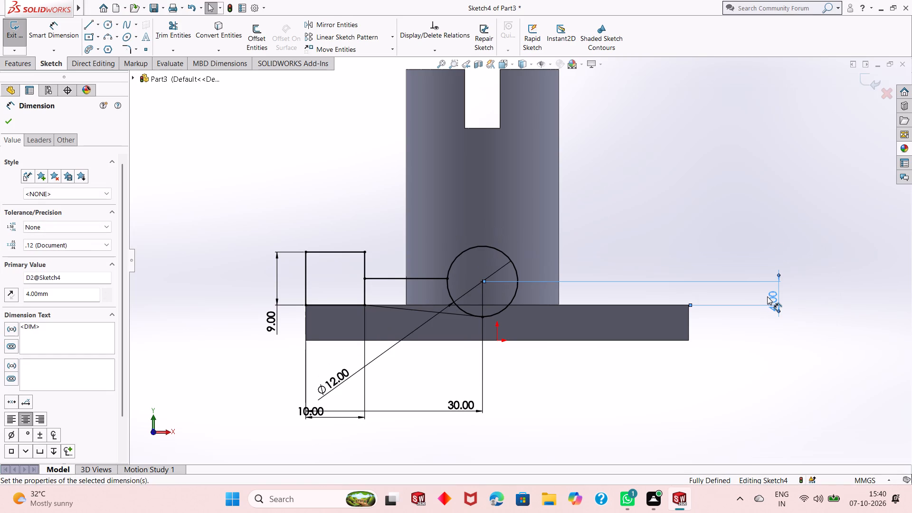
# Set the height of the circle's centre above the plate's top edge to 5 mm.
pyautogui.doubleClick(767, 296)
pyautogui.press('5')
pyautogui.press('Return')
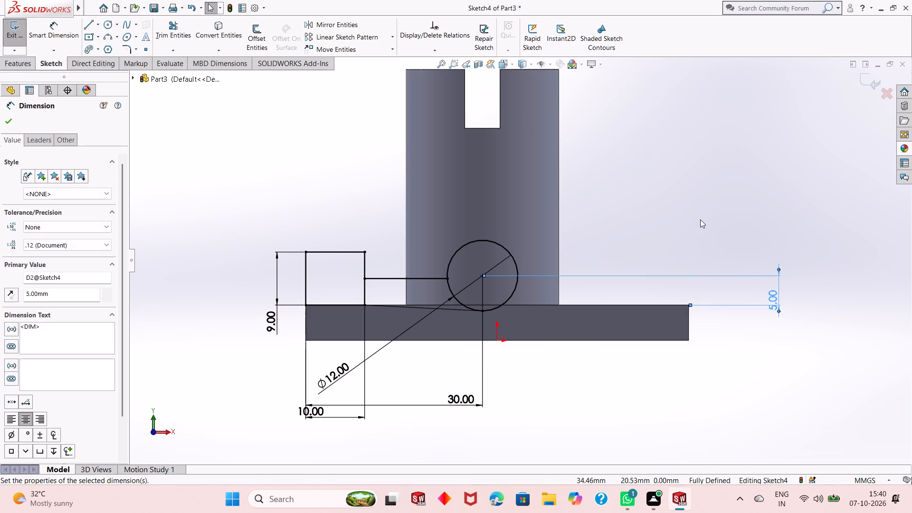
pyautogui.moveTo(700, 219); pyautogui.dragTo(688, 235, button='middle')
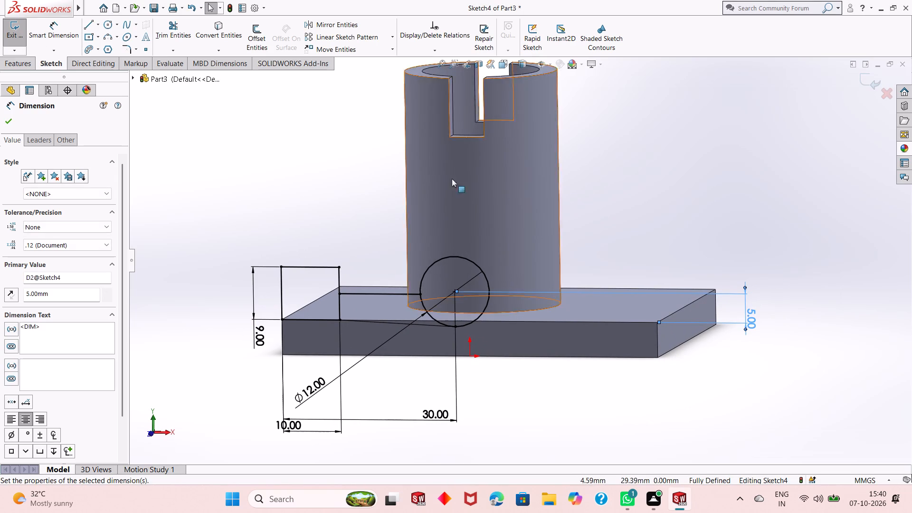
pyautogui.click(12, 122)
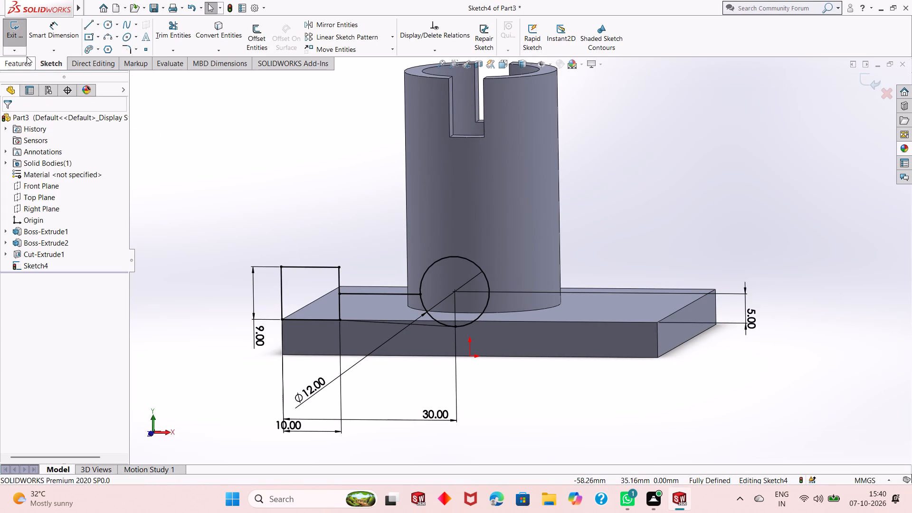
# Extrude the circle's large region in the reversed direction to the tube, using Up To Next with Merge result on.
pyautogui.click(23, 61)
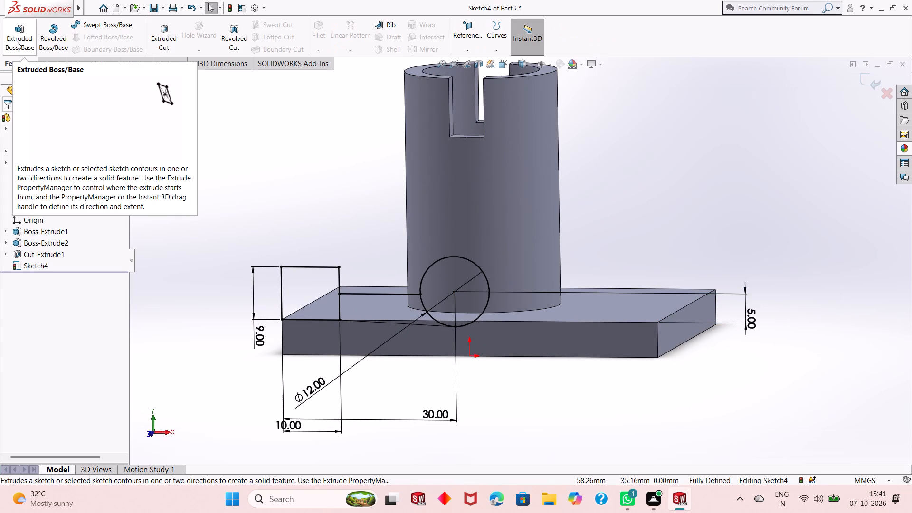
pyautogui.click(17, 41)
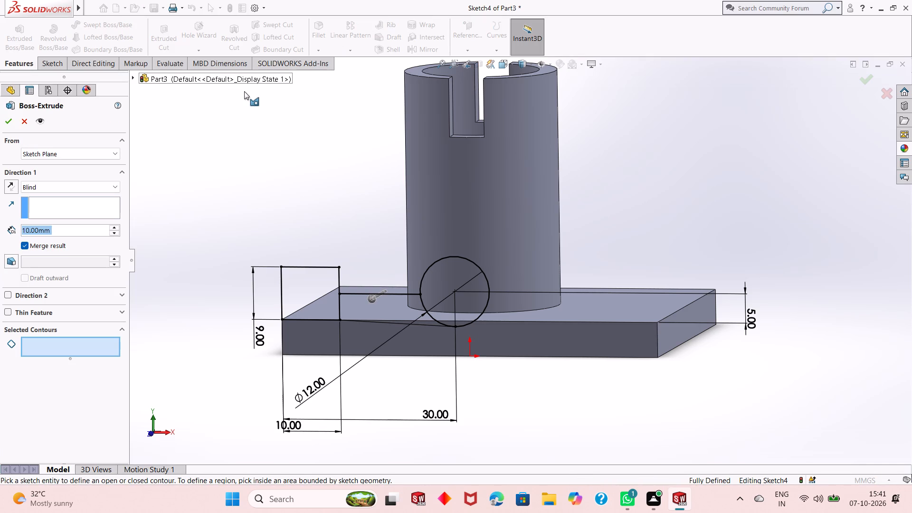
pyautogui.moveTo(556, 282); pyautogui.dragTo(549, 286, button='middle')
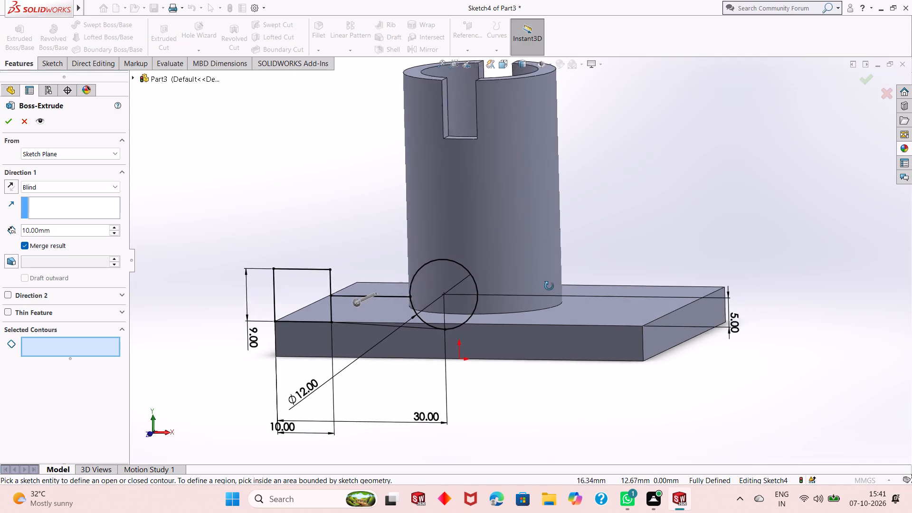
pyautogui.moveTo(549, 286); pyautogui.dragTo(526, 289, button='middle')
pyautogui.click(389, 276)
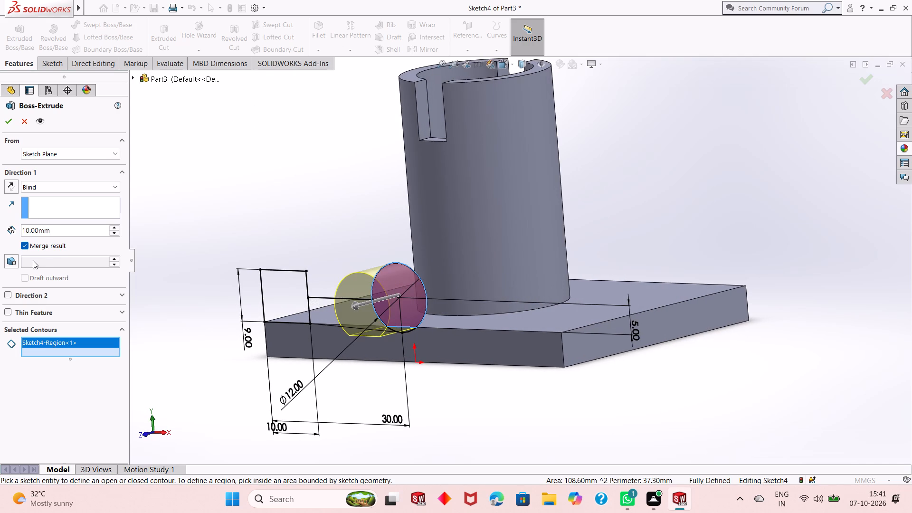
pyautogui.click(8, 184)
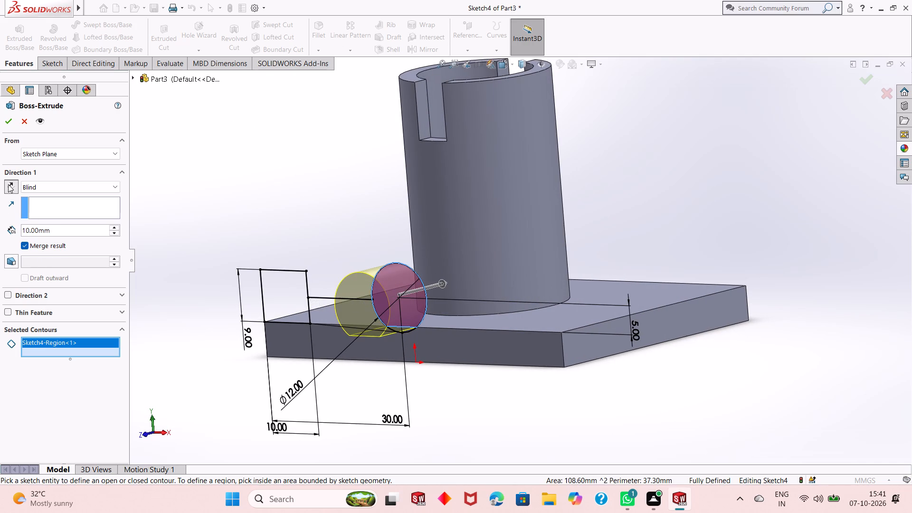
pyautogui.click(84, 190)
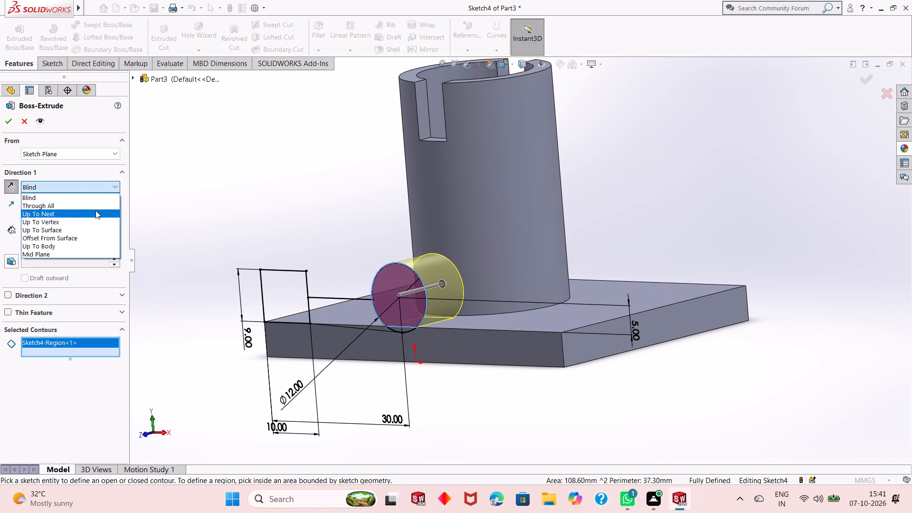
pyautogui.click(95, 210)
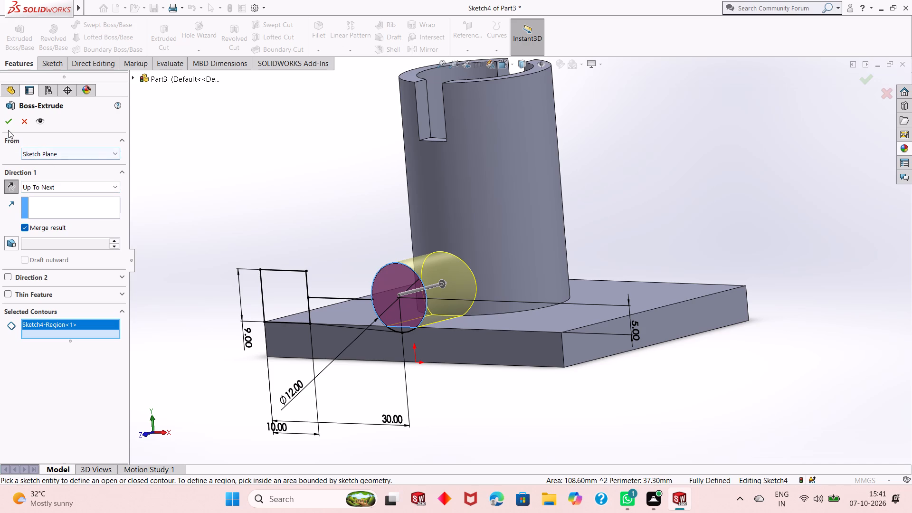
pyautogui.click(8, 125)
pyautogui.click(271, 225)
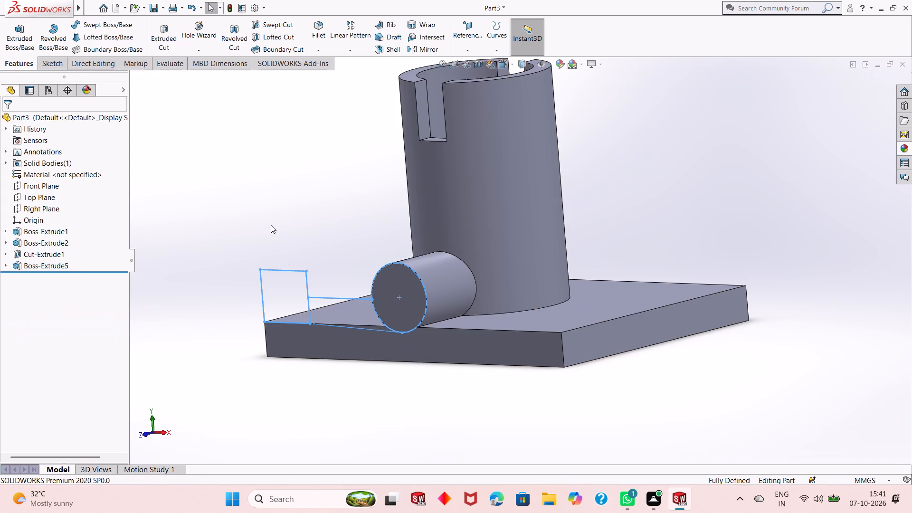
pyautogui.moveTo(274, 224); pyautogui.dragTo(265, 227, button='middle')
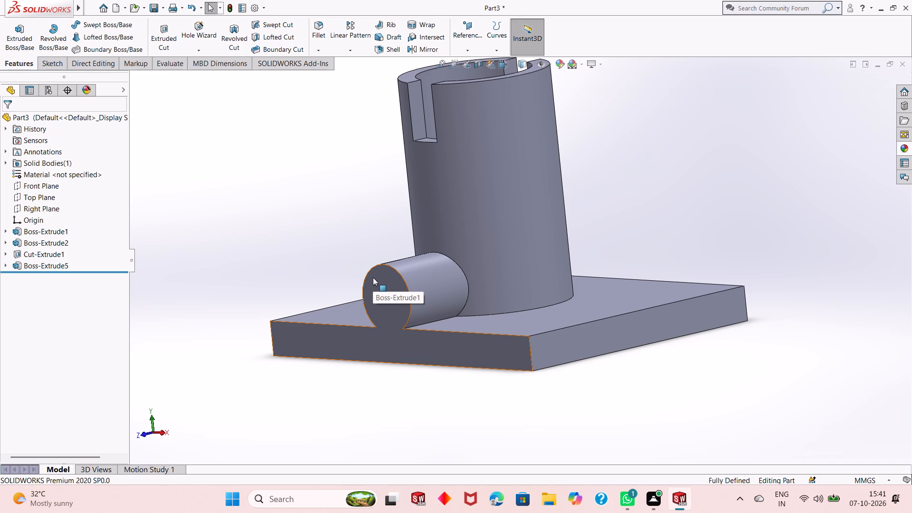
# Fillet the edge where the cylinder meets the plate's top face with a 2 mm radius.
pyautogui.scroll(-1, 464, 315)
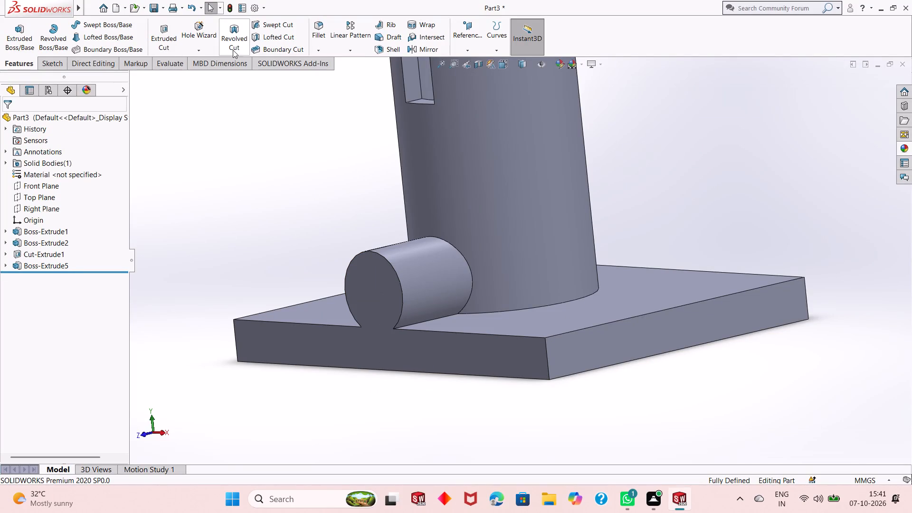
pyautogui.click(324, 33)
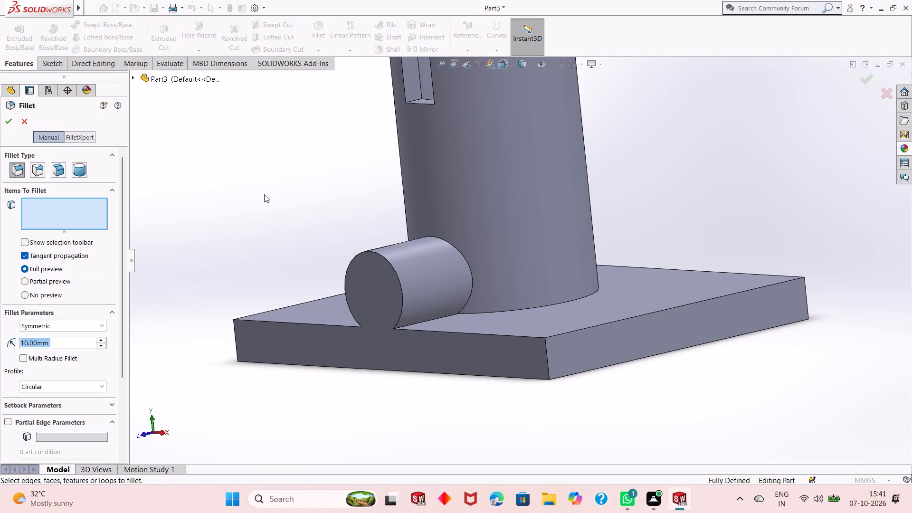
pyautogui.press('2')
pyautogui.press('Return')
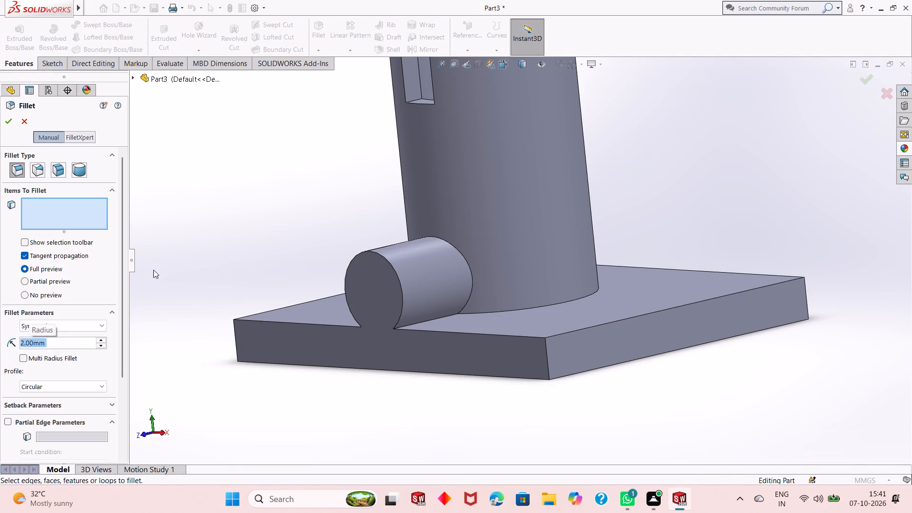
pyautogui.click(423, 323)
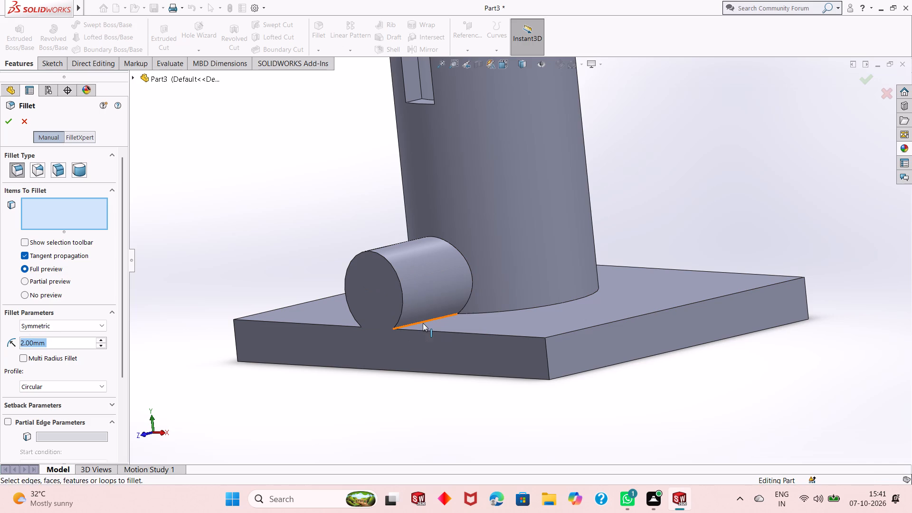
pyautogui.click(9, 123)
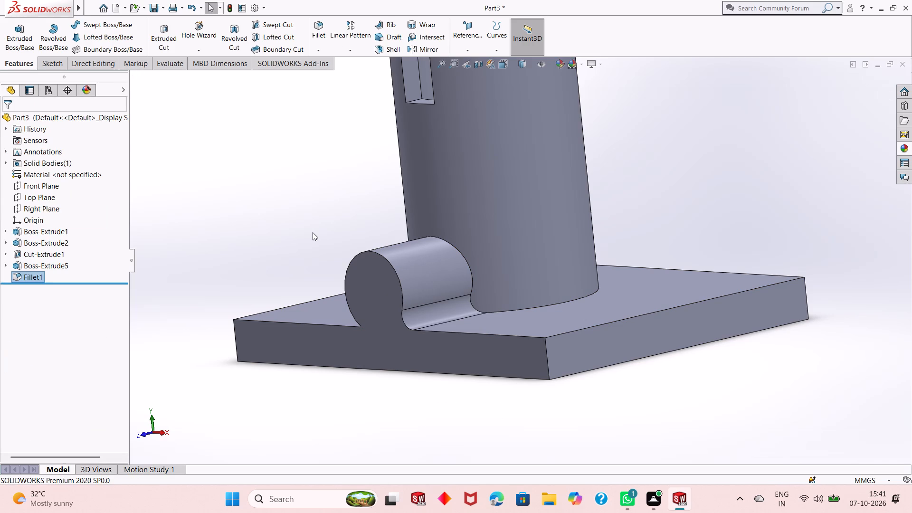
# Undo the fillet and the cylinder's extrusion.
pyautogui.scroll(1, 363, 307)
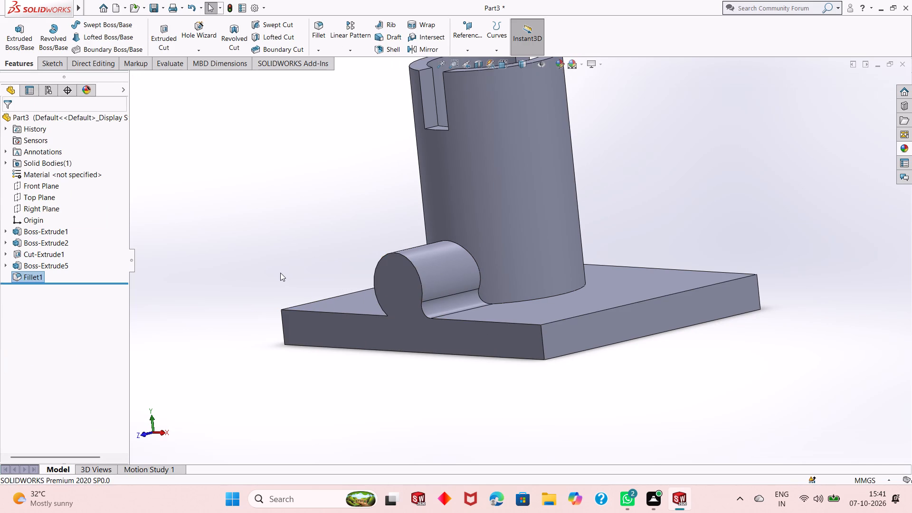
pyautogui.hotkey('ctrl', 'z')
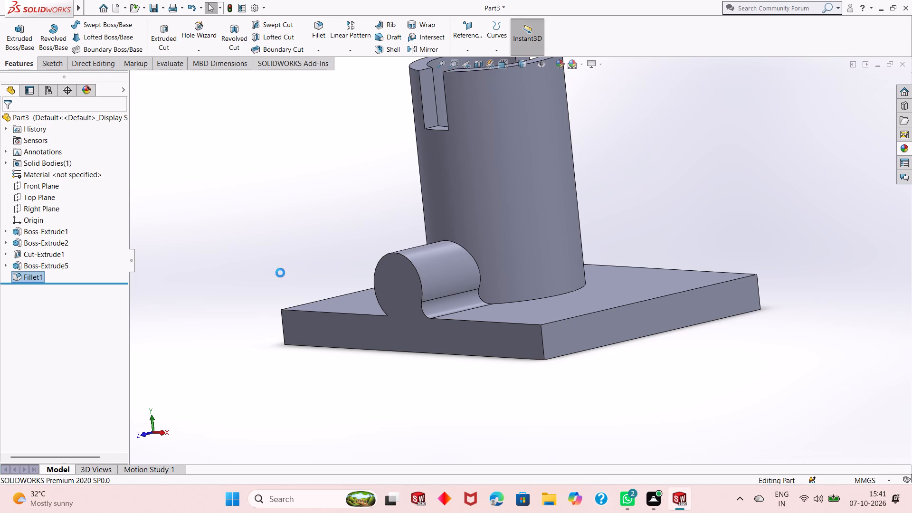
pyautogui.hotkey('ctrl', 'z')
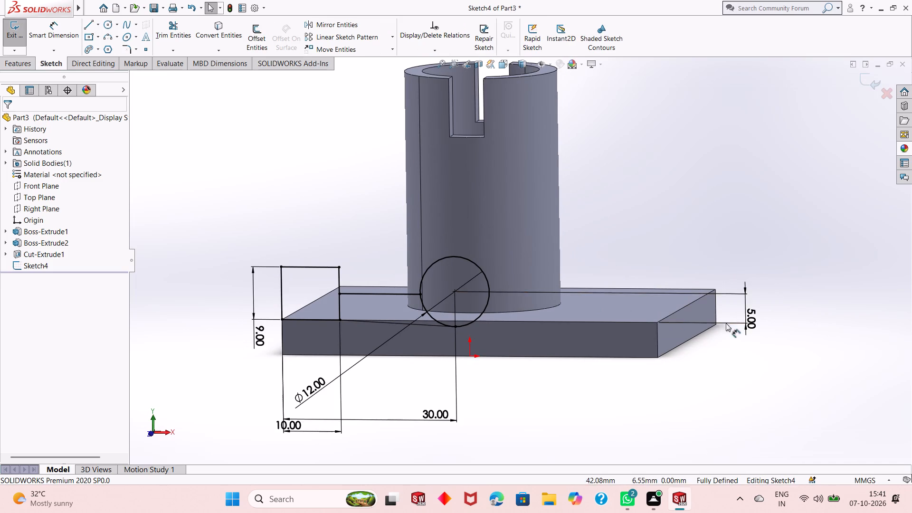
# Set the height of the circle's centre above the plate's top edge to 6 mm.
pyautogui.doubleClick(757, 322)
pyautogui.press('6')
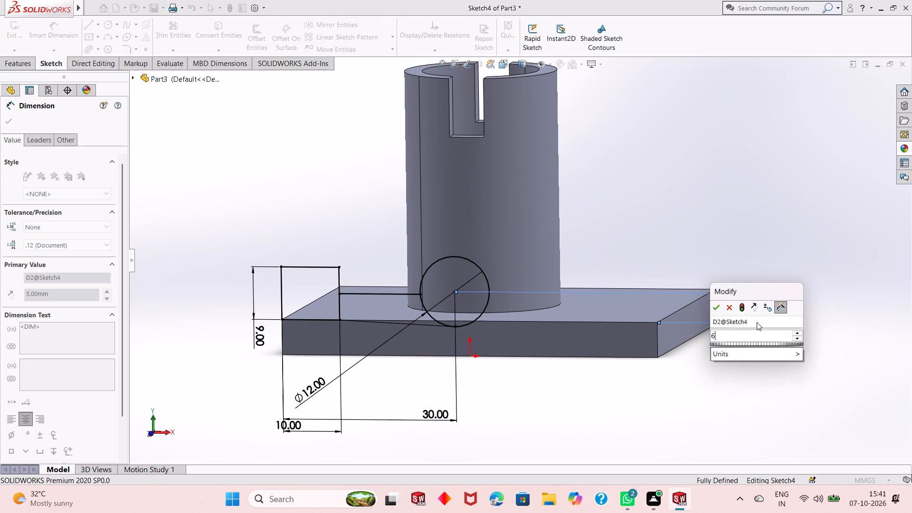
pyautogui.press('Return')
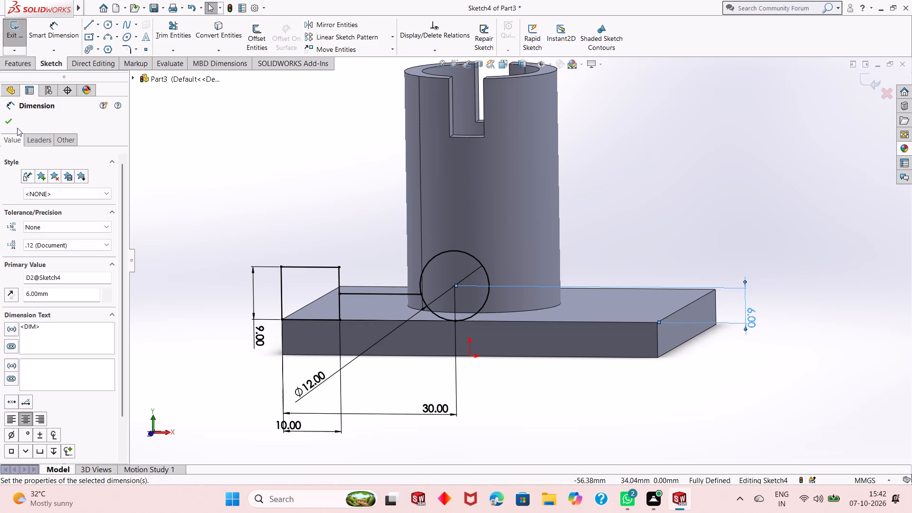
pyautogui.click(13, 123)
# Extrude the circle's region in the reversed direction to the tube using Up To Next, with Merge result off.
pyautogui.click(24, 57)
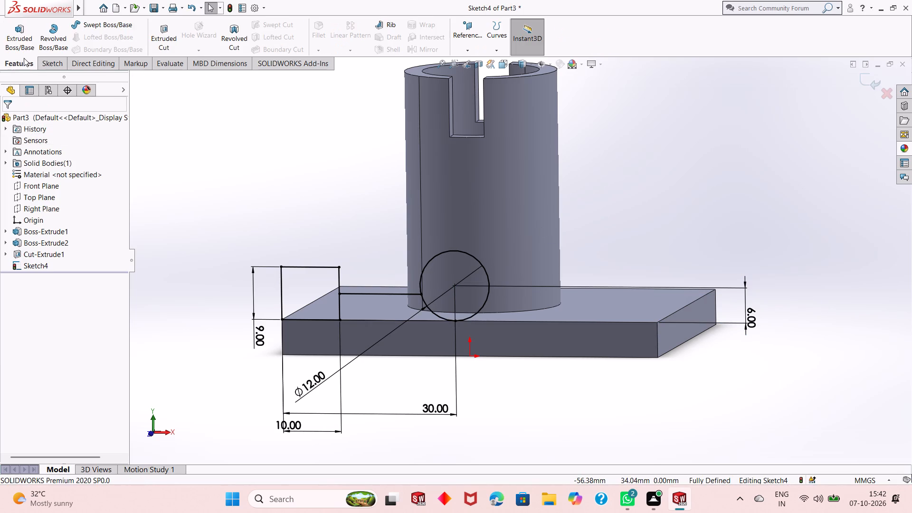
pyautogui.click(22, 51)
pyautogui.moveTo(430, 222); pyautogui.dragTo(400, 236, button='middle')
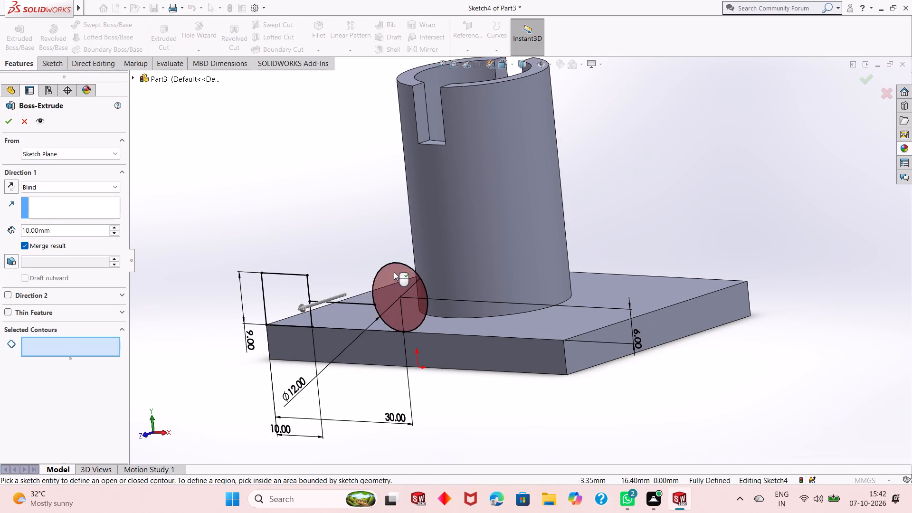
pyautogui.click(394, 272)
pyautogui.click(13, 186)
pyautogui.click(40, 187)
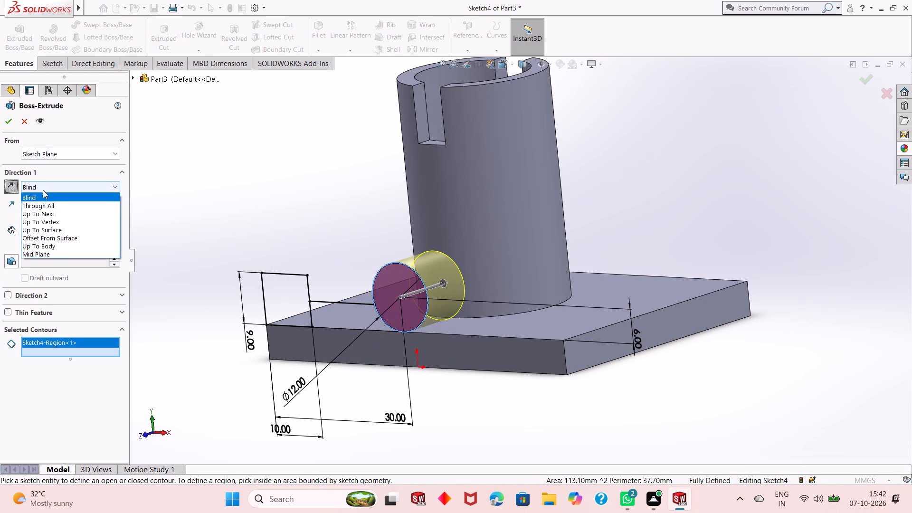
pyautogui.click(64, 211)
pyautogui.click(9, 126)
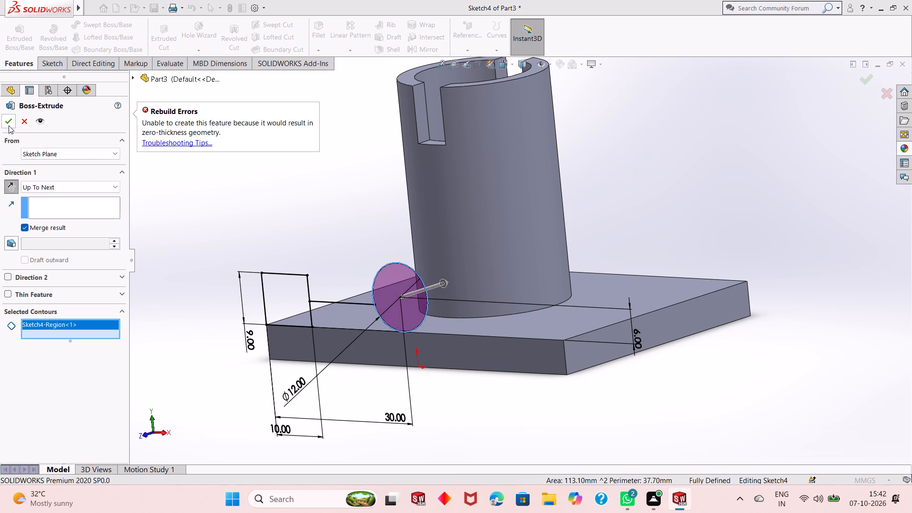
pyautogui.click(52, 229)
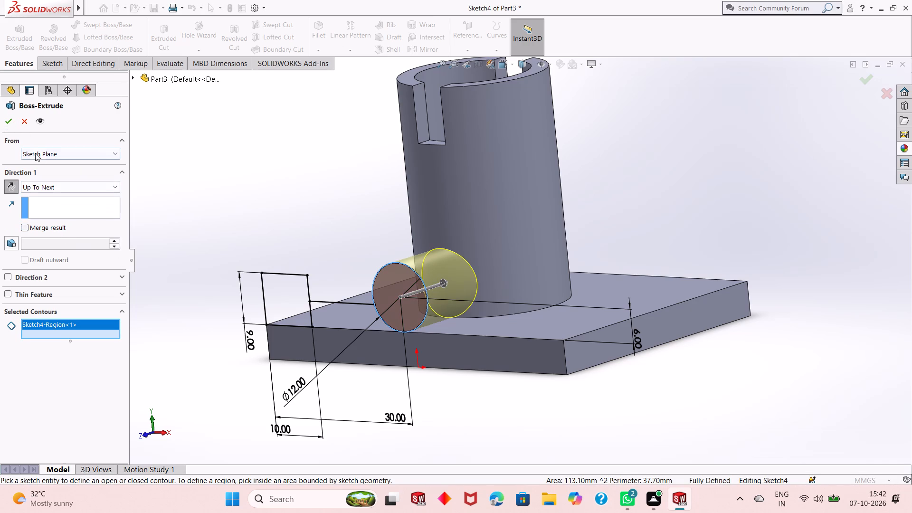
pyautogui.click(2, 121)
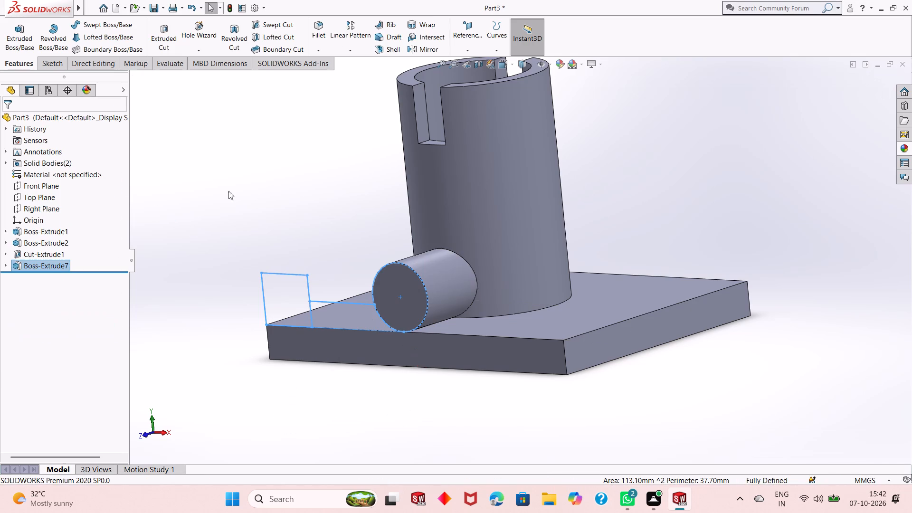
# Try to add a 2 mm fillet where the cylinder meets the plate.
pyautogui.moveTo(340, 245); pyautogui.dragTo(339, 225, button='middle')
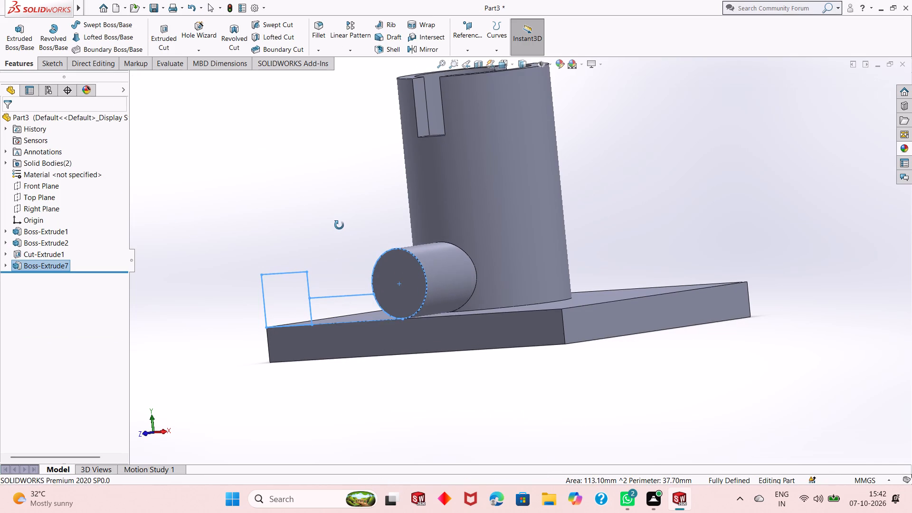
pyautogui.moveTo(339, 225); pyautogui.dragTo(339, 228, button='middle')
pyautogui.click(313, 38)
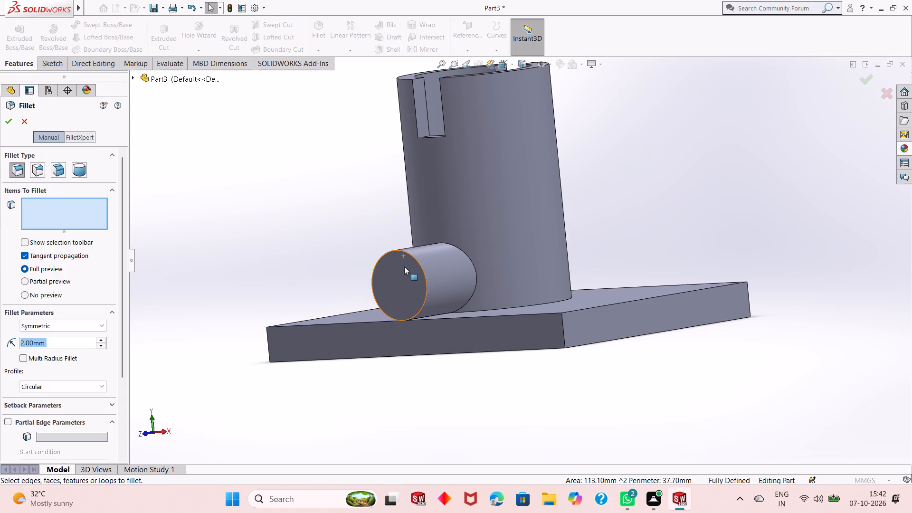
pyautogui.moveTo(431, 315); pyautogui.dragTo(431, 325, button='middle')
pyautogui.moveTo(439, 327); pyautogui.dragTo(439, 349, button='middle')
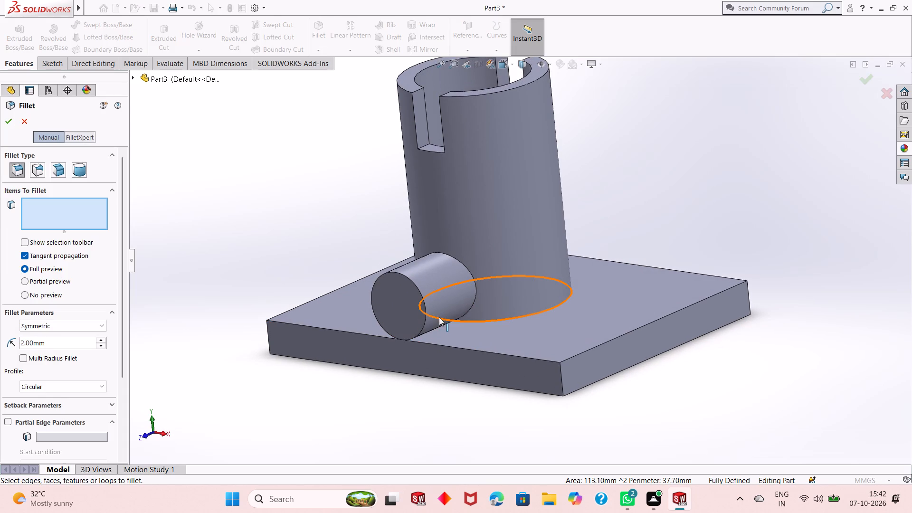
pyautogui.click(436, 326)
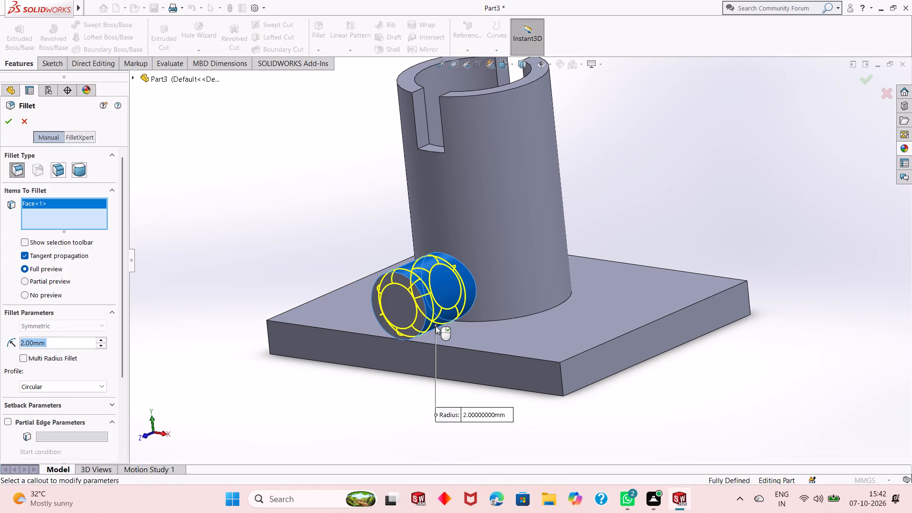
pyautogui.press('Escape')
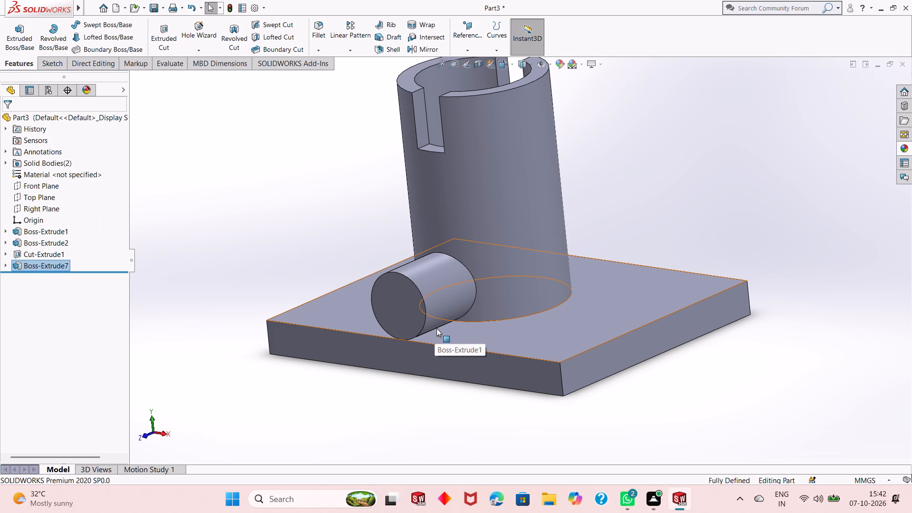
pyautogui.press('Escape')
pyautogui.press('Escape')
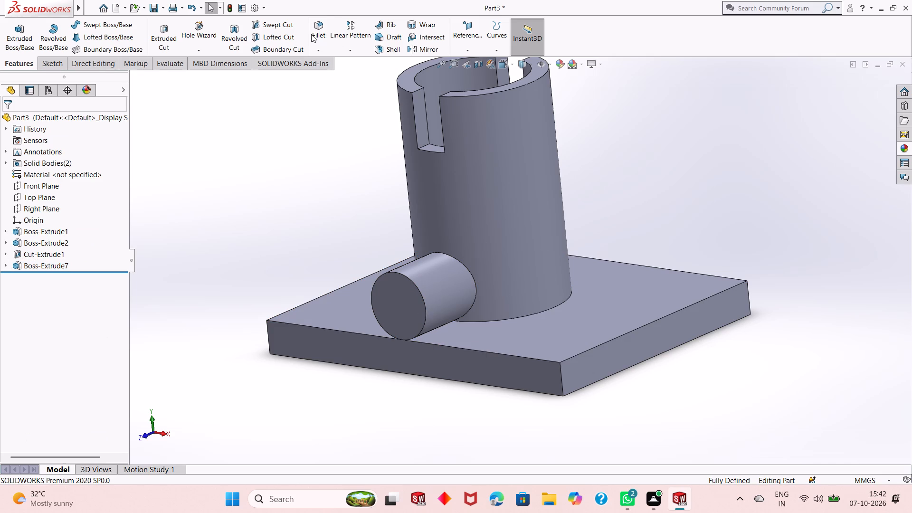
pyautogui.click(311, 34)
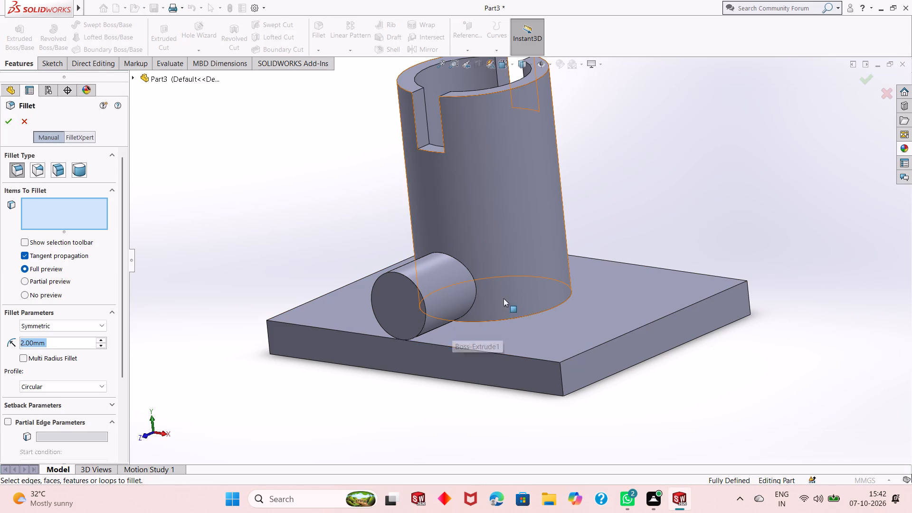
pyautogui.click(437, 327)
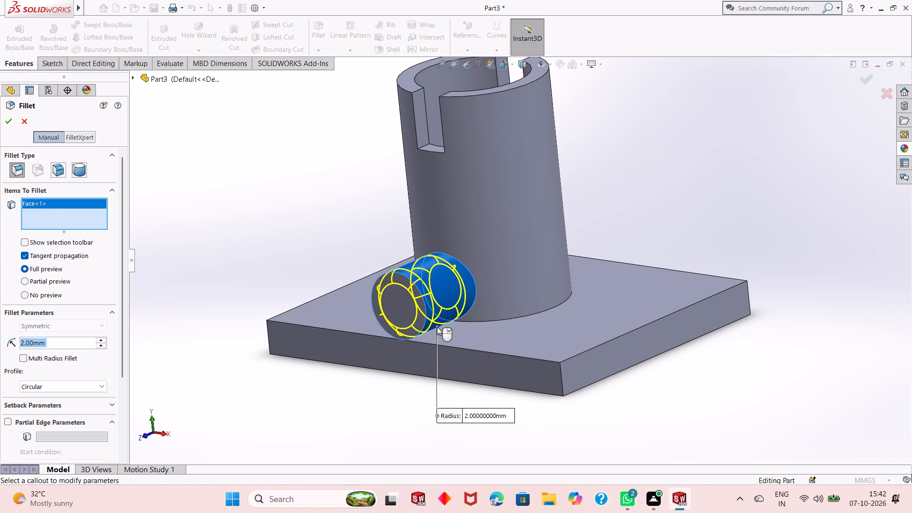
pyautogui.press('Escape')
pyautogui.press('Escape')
# Undo the cylinder's extrusion and set the height of the circle's centre above the plate's top edge to 5 mm.
pyautogui.hotkey('ctrl', 'z')
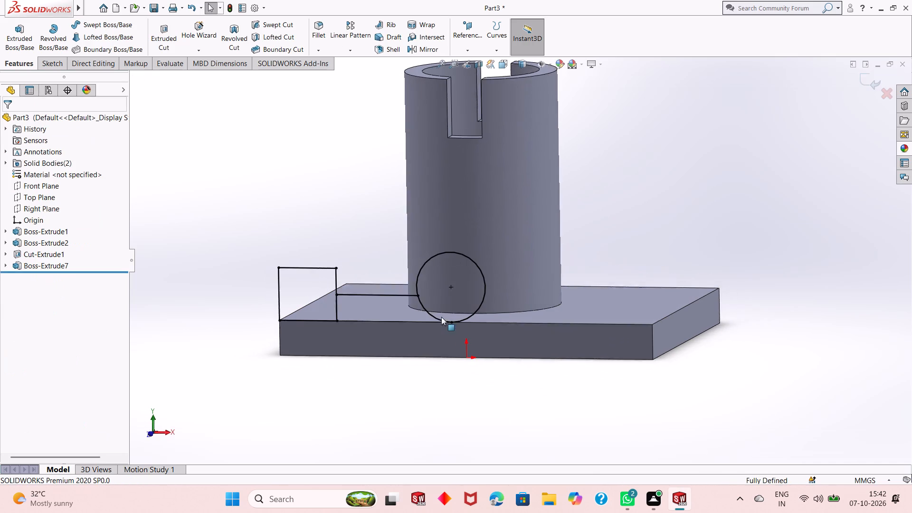
pyautogui.click(744, 318)
pyautogui.doubleClick(744, 318)
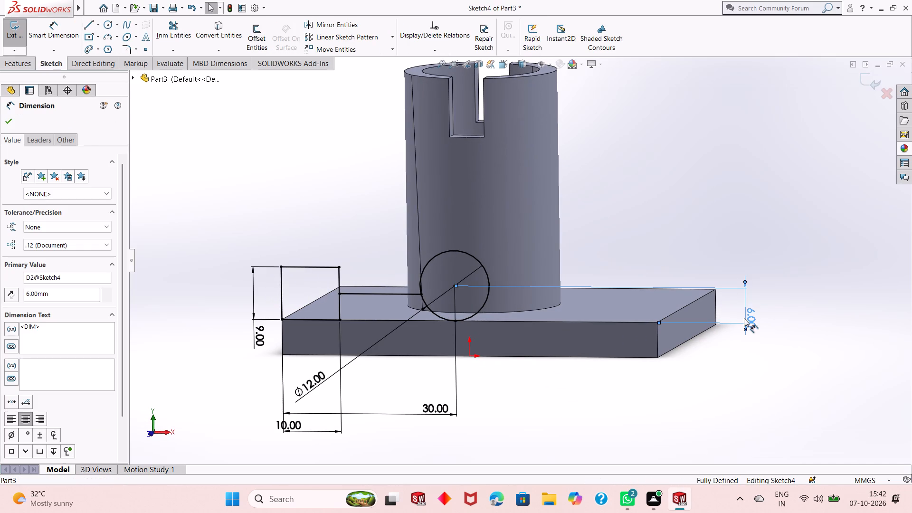
pyautogui.press('5')
pyautogui.press('Return')
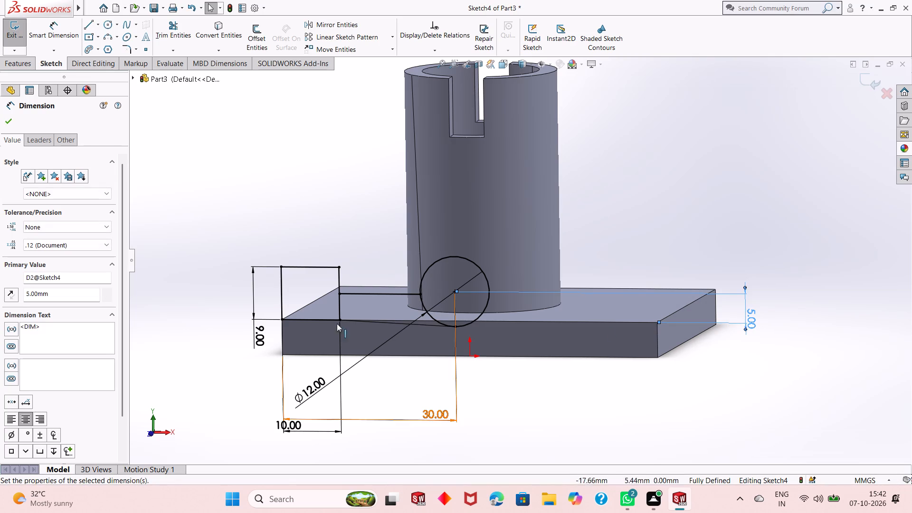
pyautogui.click(5, 118)
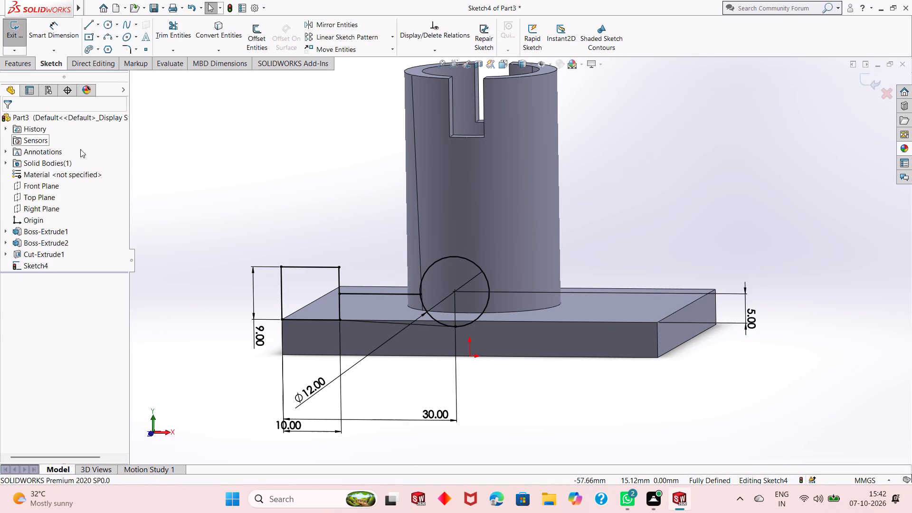
# Extrude the circle's large region in the reversed direction to the tube, using Up To Next with Merge result on.
pyautogui.click(16, 66)
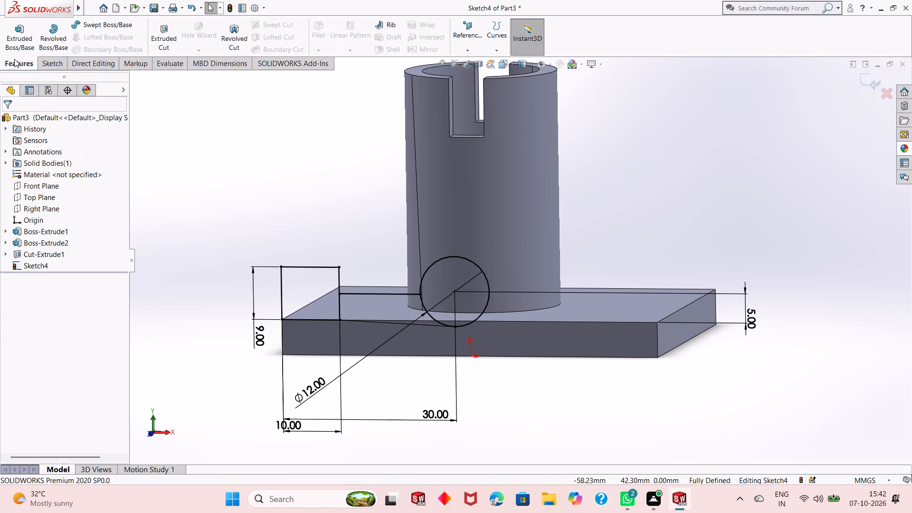
pyautogui.click(17, 47)
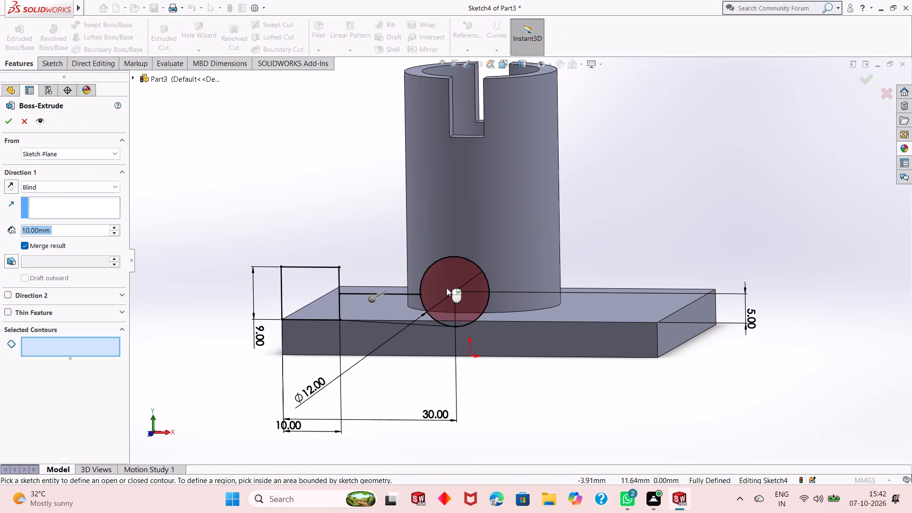
pyautogui.click(446, 288)
pyautogui.click(9, 183)
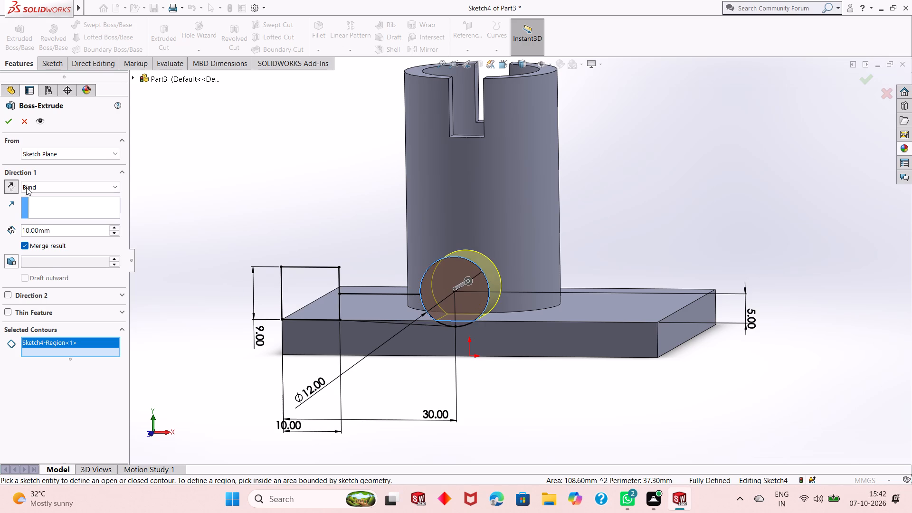
pyautogui.click(35, 186)
pyautogui.click(51, 213)
pyautogui.moveTo(208, 280); pyautogui.dragTo(131, 300, button='middle')
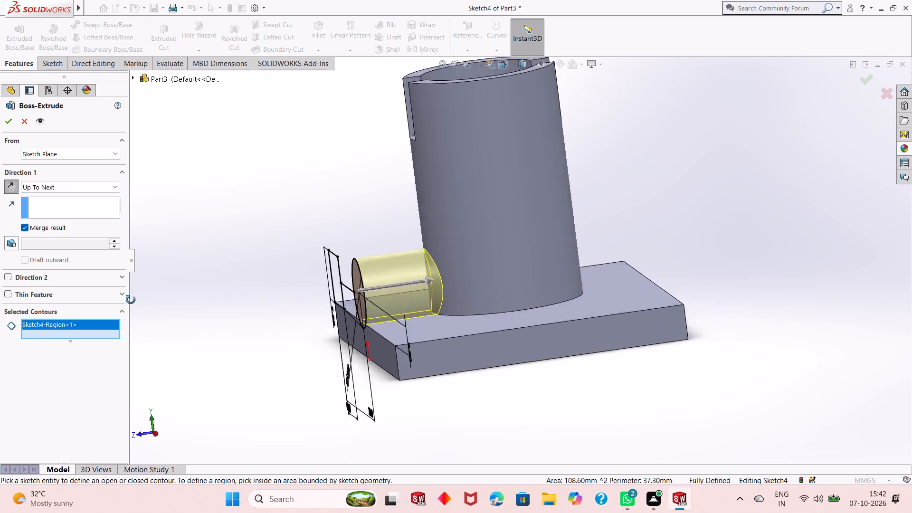
pyautogui.moveTo(131, 300); pyautogui.dragTo(131, 304, button='middle')
pyautogui.click(13, 126)
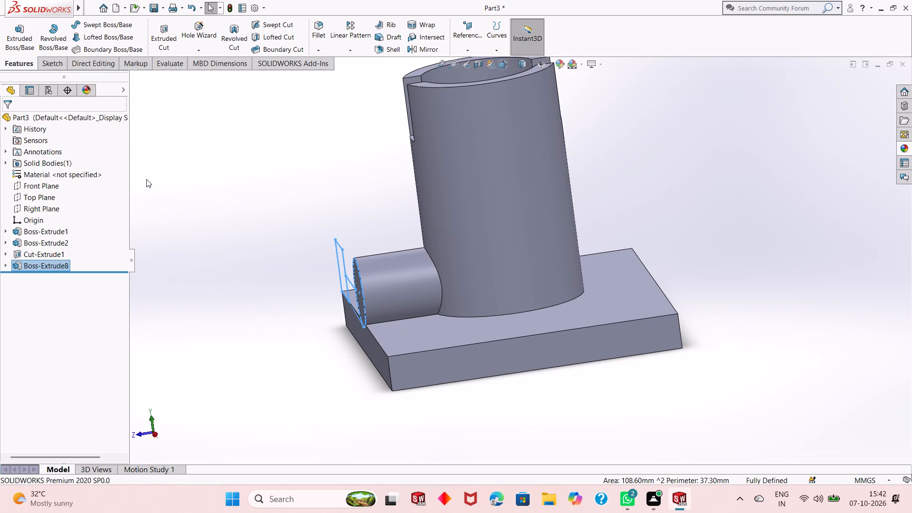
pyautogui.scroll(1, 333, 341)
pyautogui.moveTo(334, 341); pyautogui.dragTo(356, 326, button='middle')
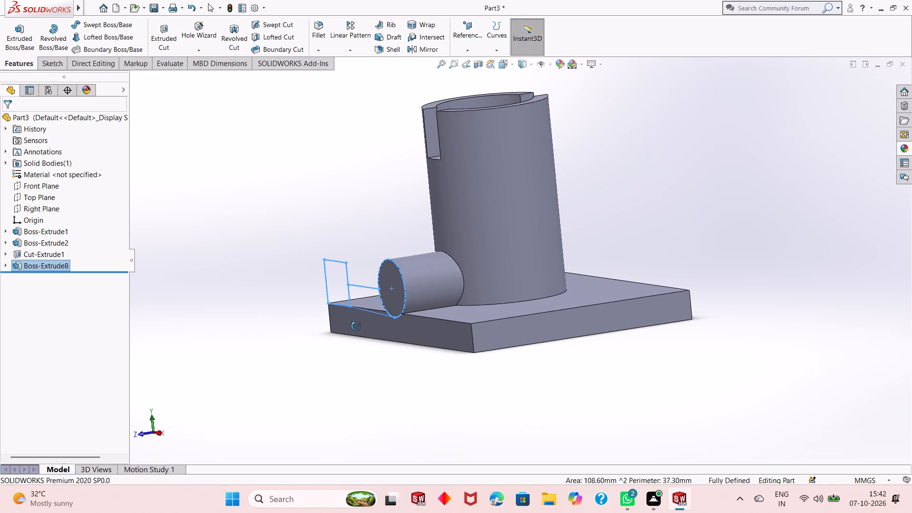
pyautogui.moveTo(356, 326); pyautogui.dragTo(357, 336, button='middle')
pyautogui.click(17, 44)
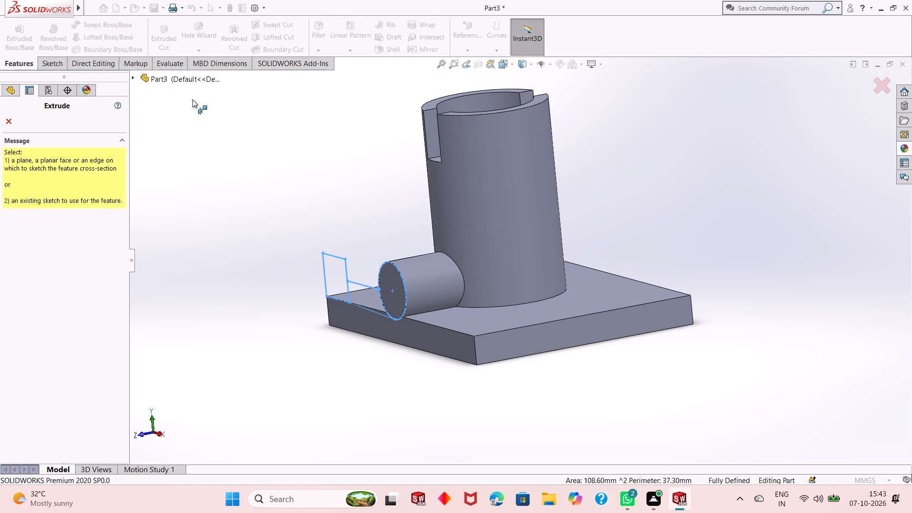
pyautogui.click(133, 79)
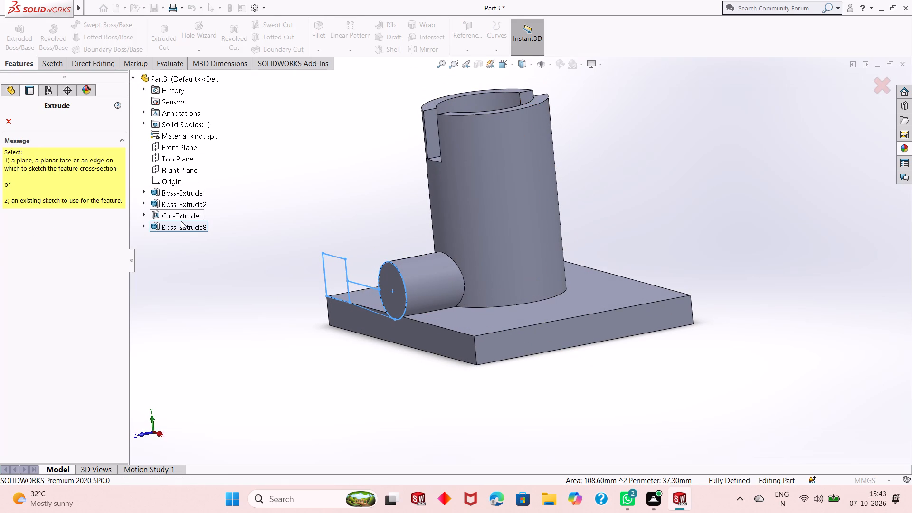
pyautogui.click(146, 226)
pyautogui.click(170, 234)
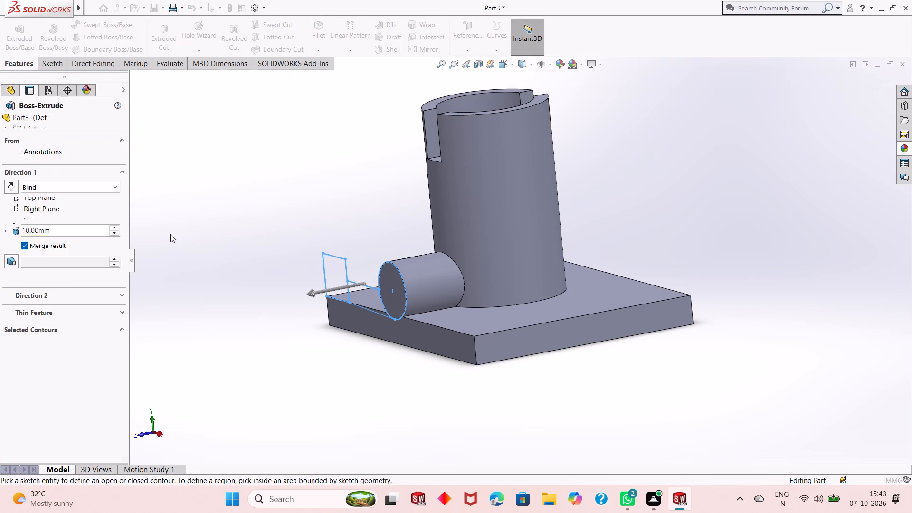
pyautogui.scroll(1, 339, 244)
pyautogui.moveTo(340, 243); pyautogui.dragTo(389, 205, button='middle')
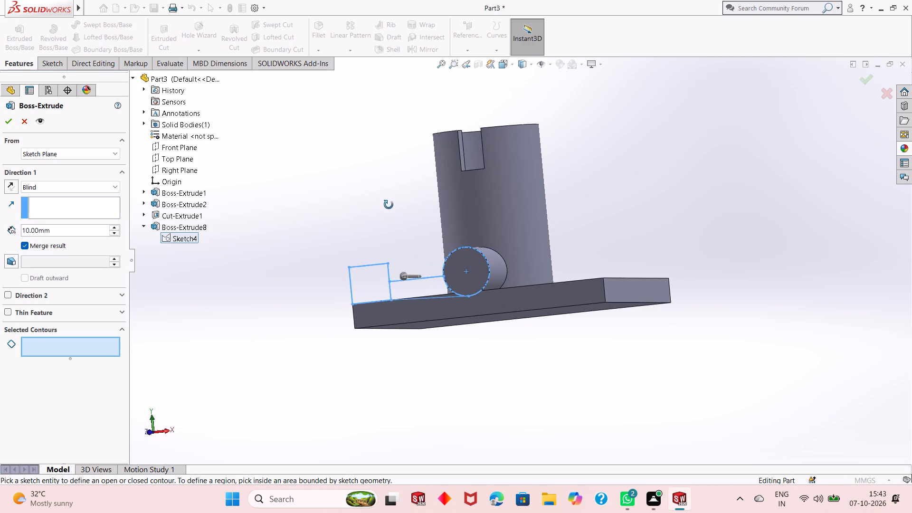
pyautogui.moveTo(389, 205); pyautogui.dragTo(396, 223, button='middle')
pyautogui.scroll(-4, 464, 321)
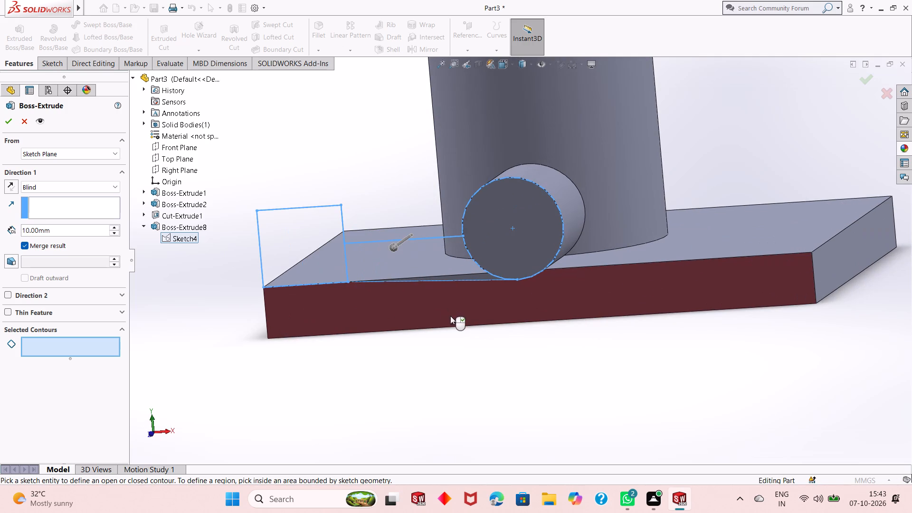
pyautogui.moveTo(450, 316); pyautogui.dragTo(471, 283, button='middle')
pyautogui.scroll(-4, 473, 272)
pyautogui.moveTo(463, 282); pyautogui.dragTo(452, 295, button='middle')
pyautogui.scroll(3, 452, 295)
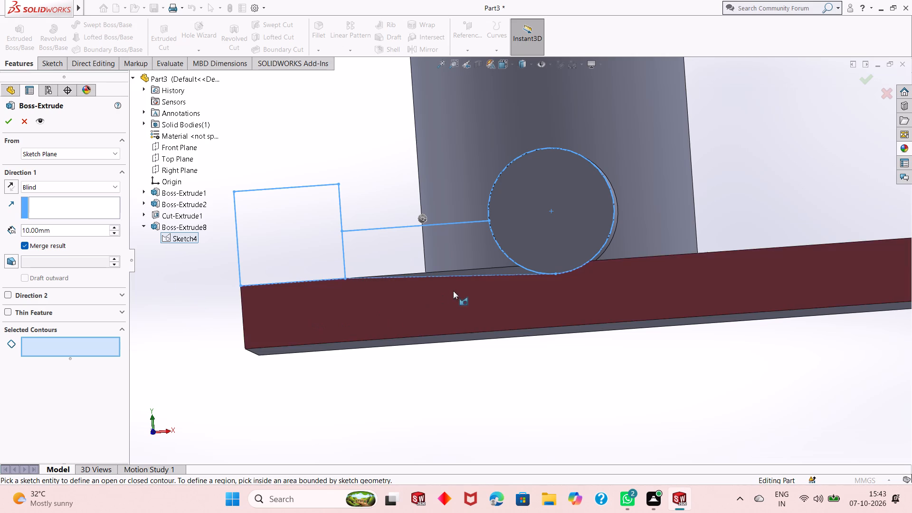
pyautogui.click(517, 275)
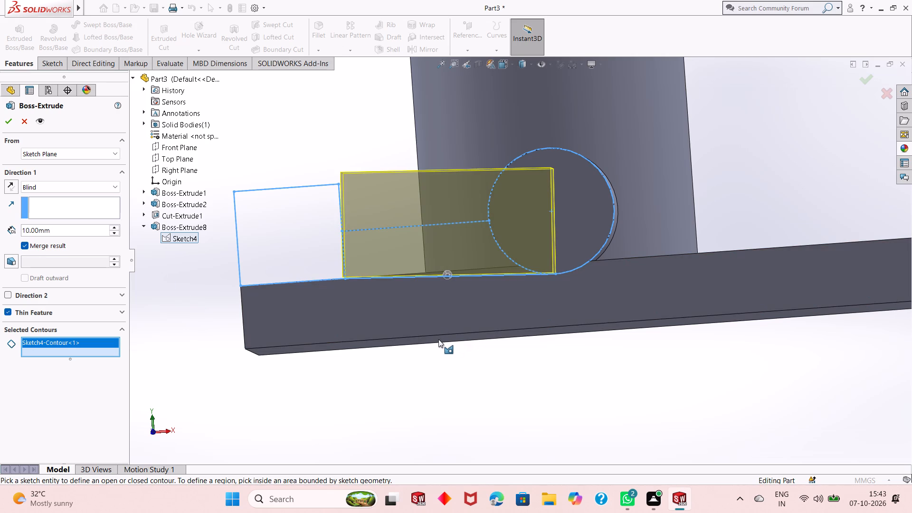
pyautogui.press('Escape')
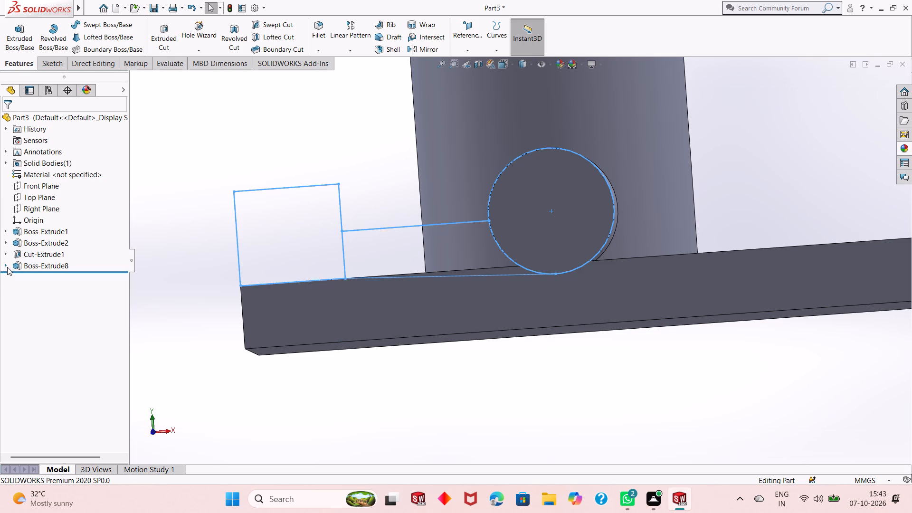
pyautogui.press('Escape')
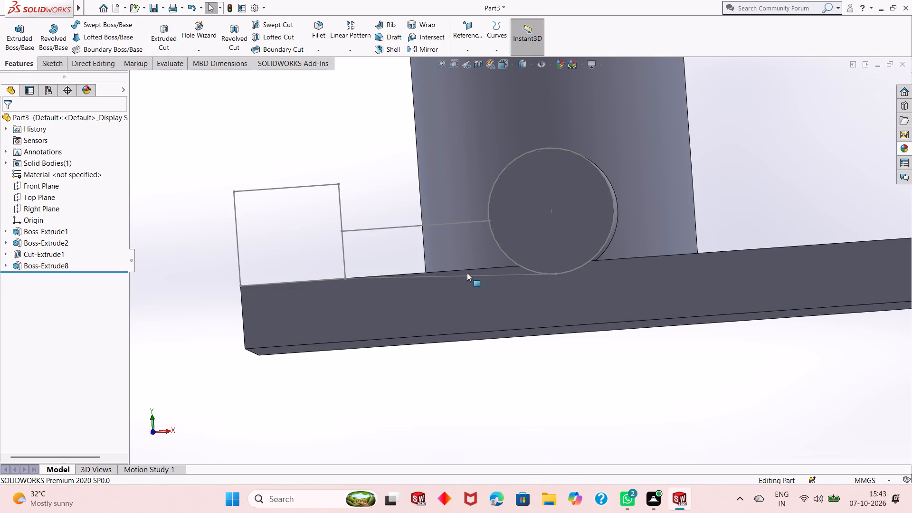
# Reopen the cylinder's sketch for editing and delete the slanted line joining the rectangle's lower corner to the circle's bottom.
pyautogui.click(3, 266)
pyautogui.click(5, 266)
pyautogui.click(37, 277)
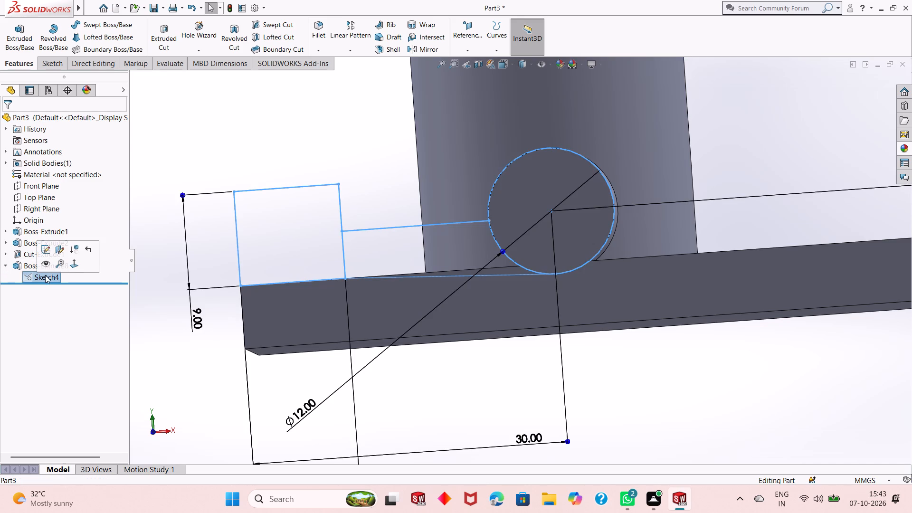
pyautogui.click(44, 245)
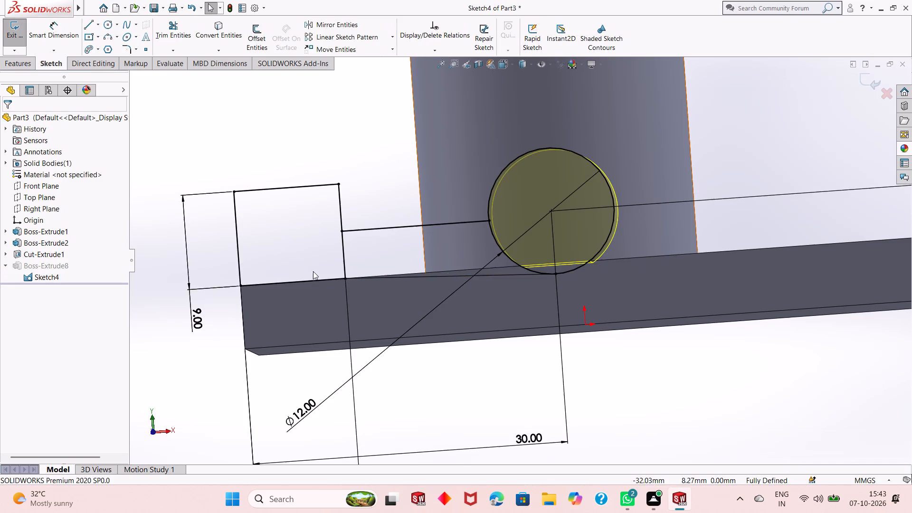
pyautogui.click(503, 274)
pyautogui.rightClick(165, 352)
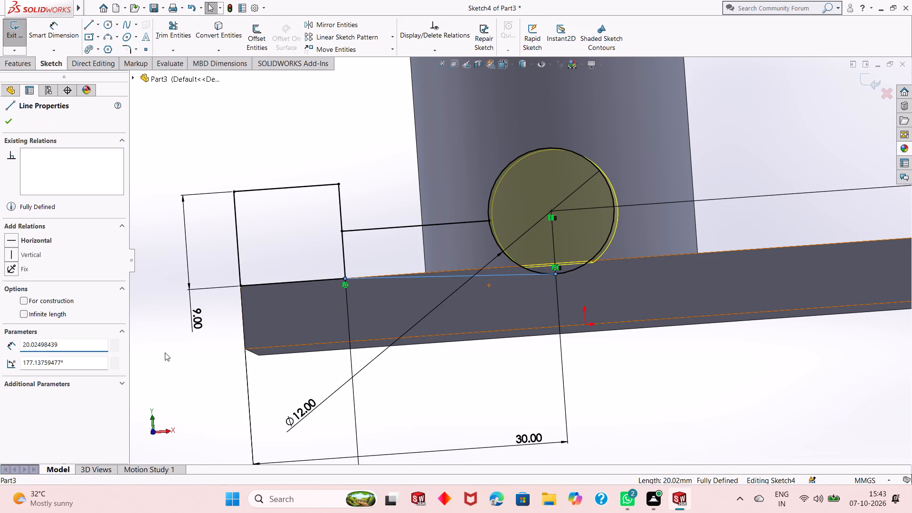
pyautogui.click(214, 464)
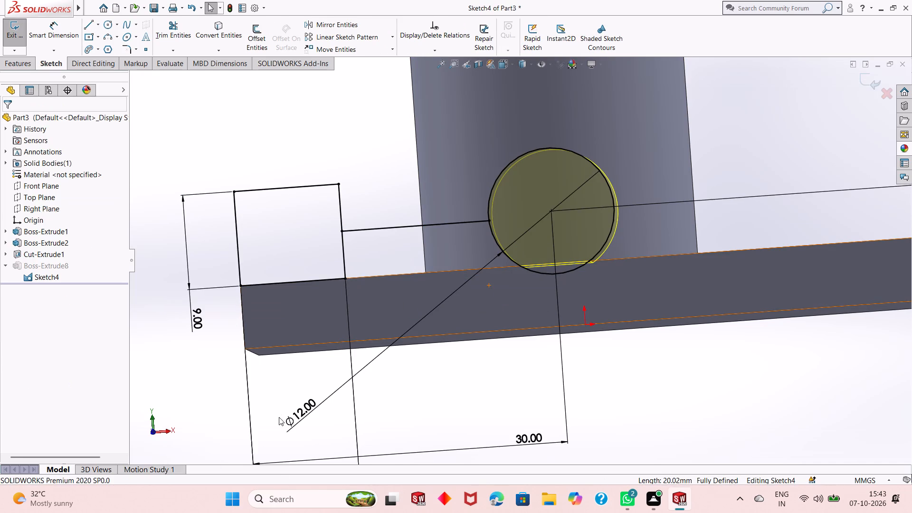
# Draw a horizontal line about 16.7 mm long along the plate's top edge from the rectangle's lower corner to the circle, and exit the sketch.
pyautogui.moveTo(538, 263); pyautogui.dragTo(551, 278, button='middle')
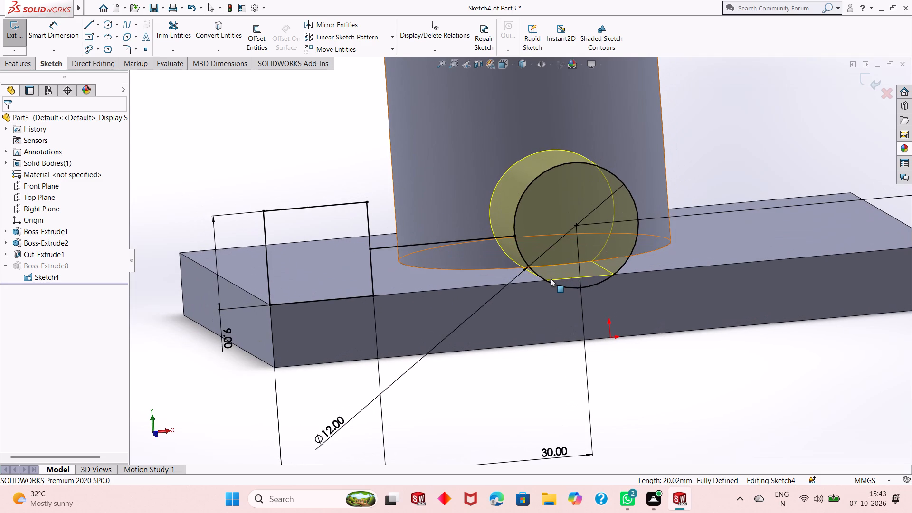
pyautogui.hotkey('ctrl', '8')
pyautogui.scroll(-4, 471, 304)
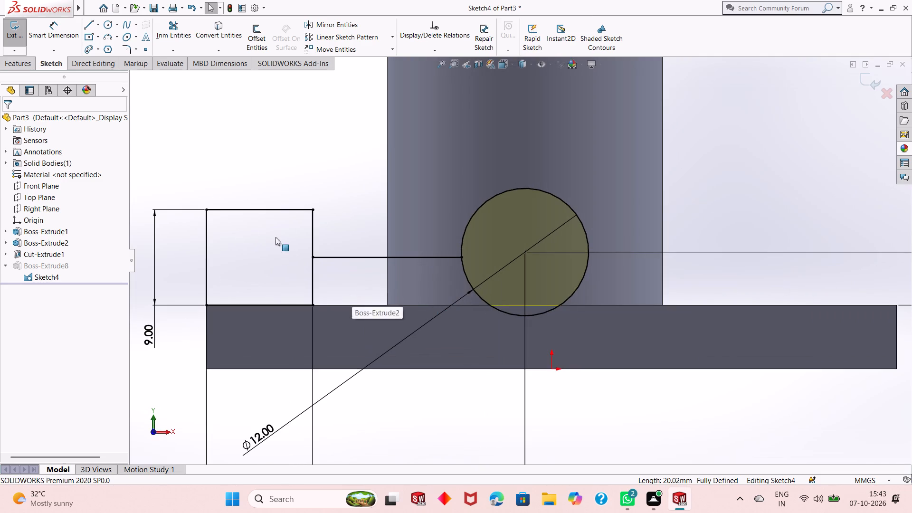
pyautogui.click(87, 26)
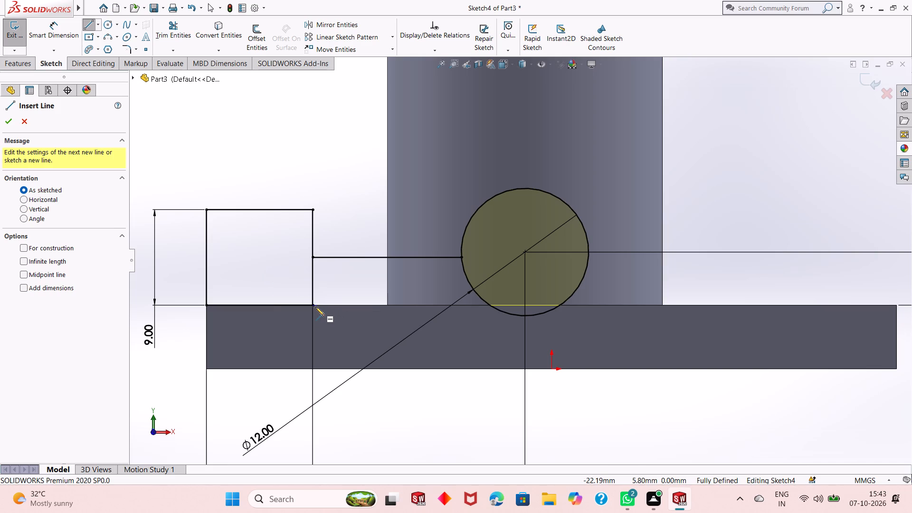
pyautogui.click(313, 305)
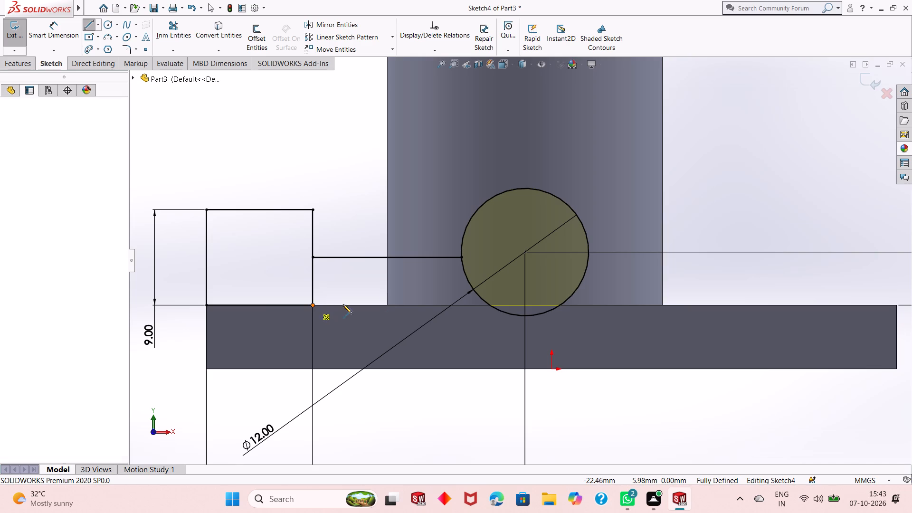
pyautogui.click(491, 305)
pyautogui.press('Escape')
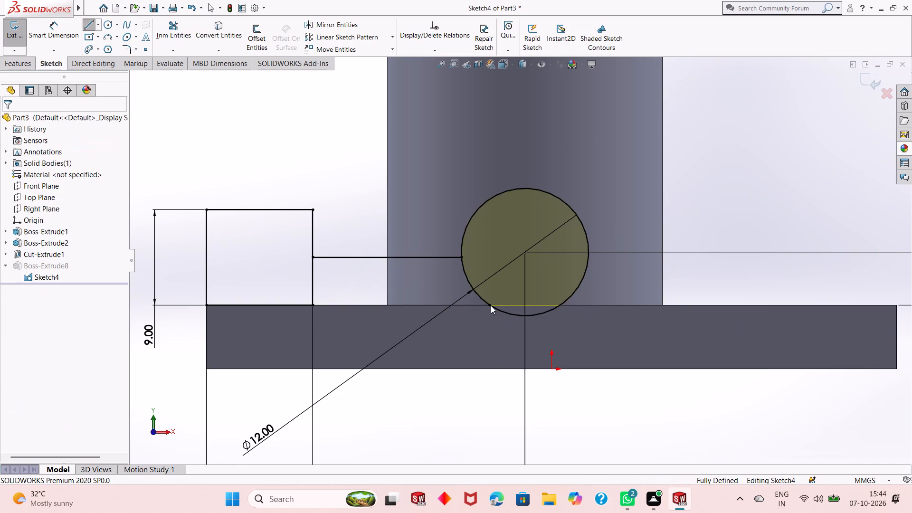
pyautogui.press('Escape')
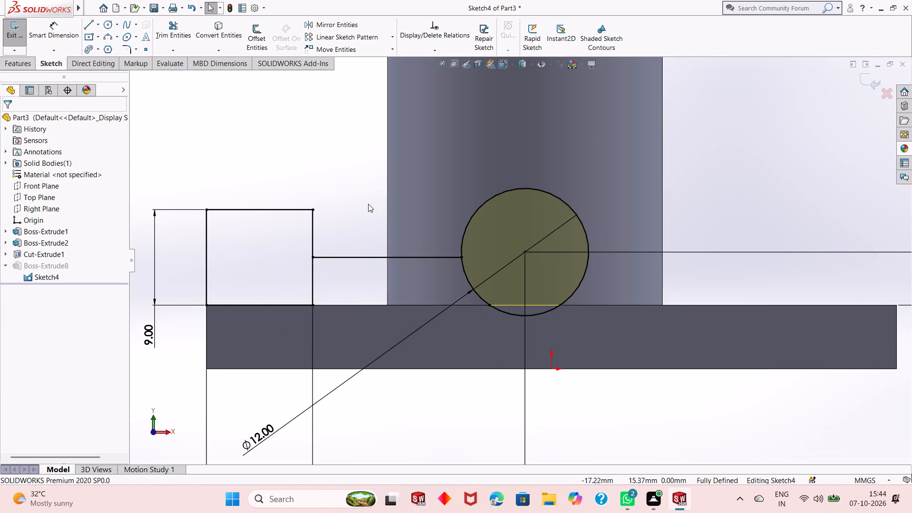
pyautogui.moveTo(354, 193); pyautogui.dragTo(335, 204, button='middle')
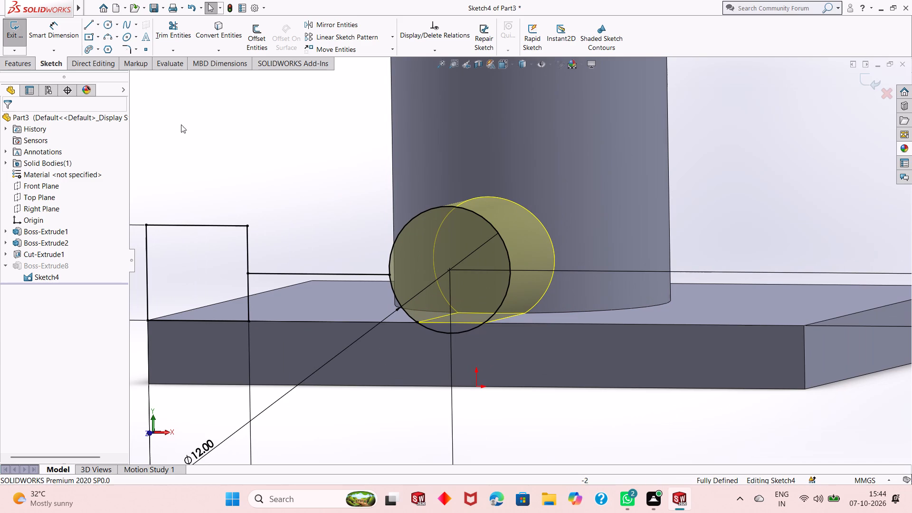
pyautogui.click(22, 64)
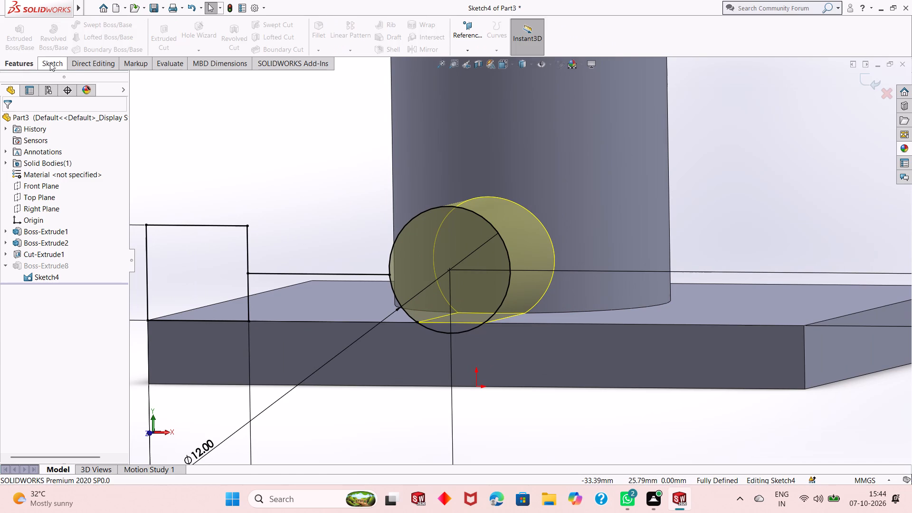
pyautogui.click(54, 60)
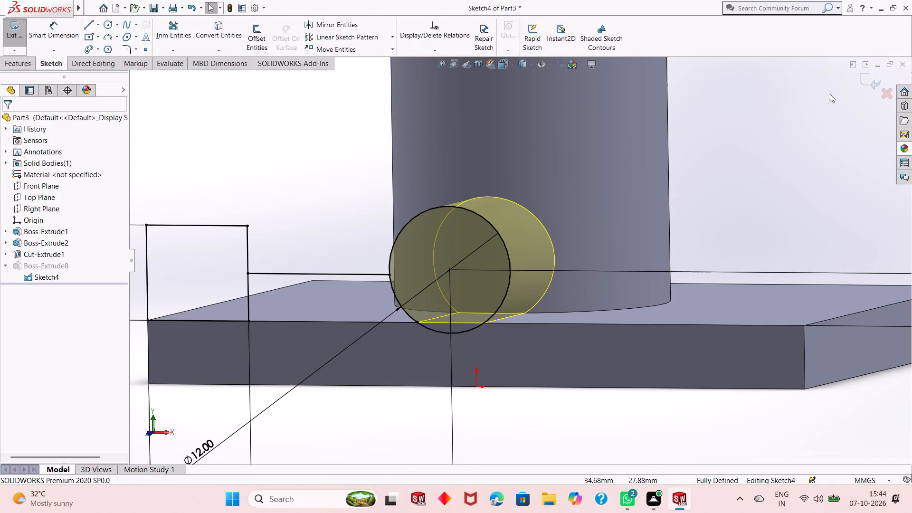
pyautogui.click(864, 82)
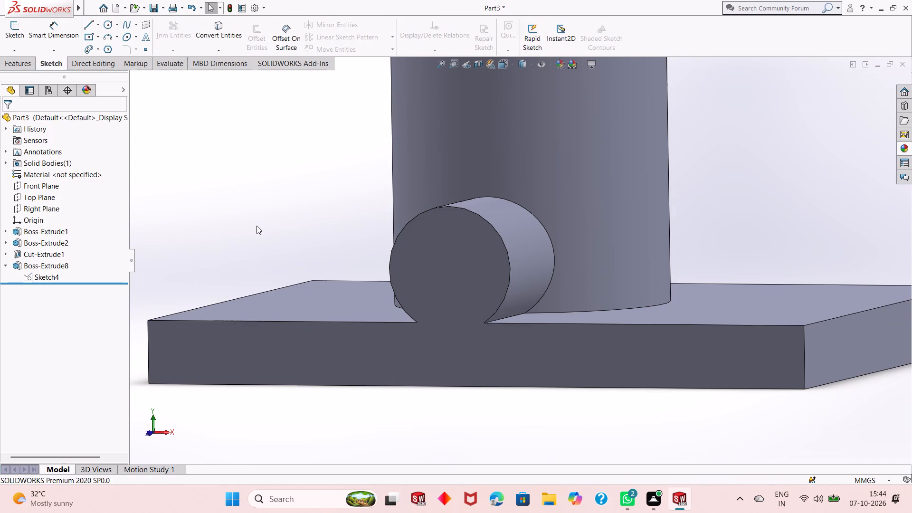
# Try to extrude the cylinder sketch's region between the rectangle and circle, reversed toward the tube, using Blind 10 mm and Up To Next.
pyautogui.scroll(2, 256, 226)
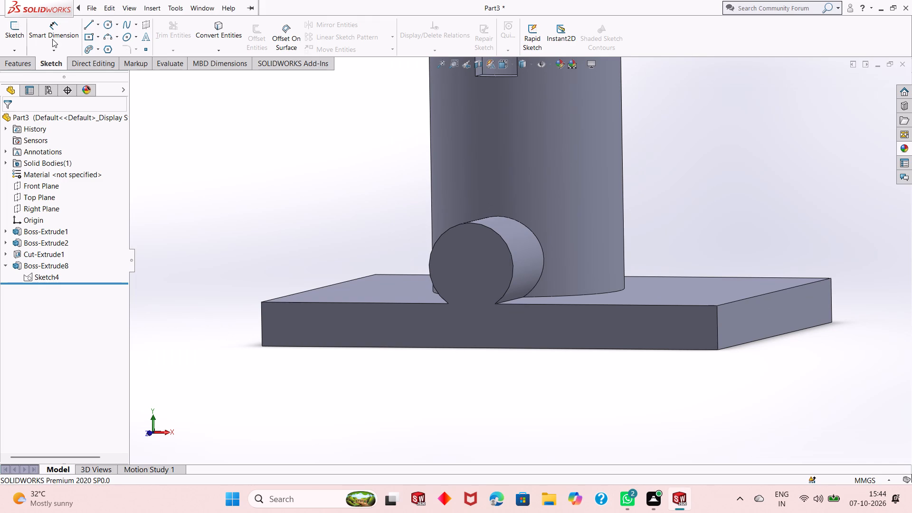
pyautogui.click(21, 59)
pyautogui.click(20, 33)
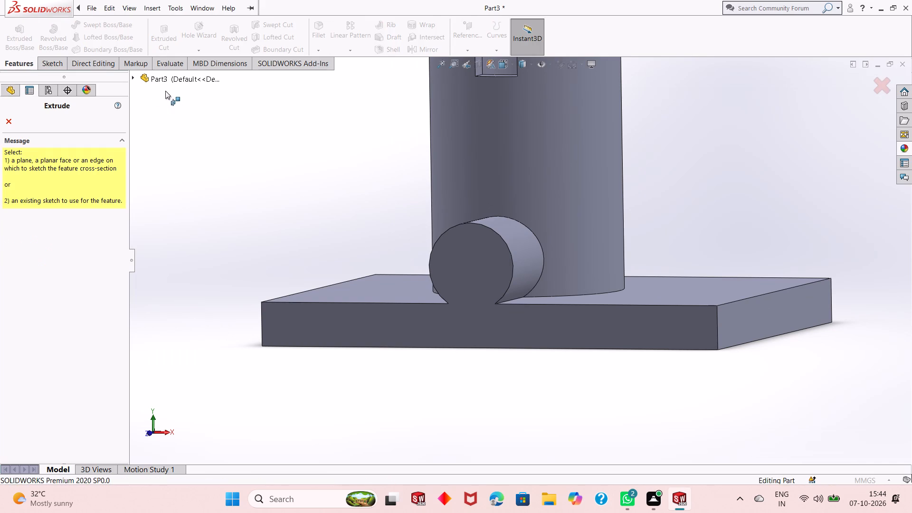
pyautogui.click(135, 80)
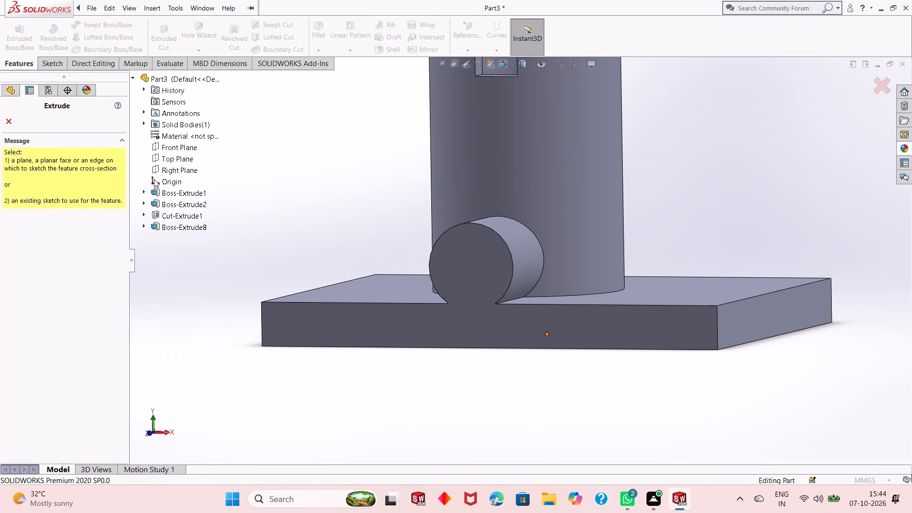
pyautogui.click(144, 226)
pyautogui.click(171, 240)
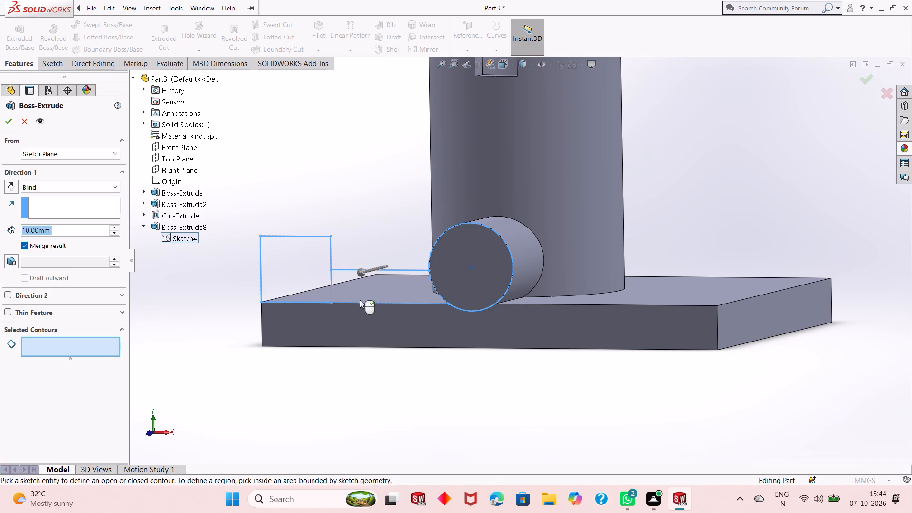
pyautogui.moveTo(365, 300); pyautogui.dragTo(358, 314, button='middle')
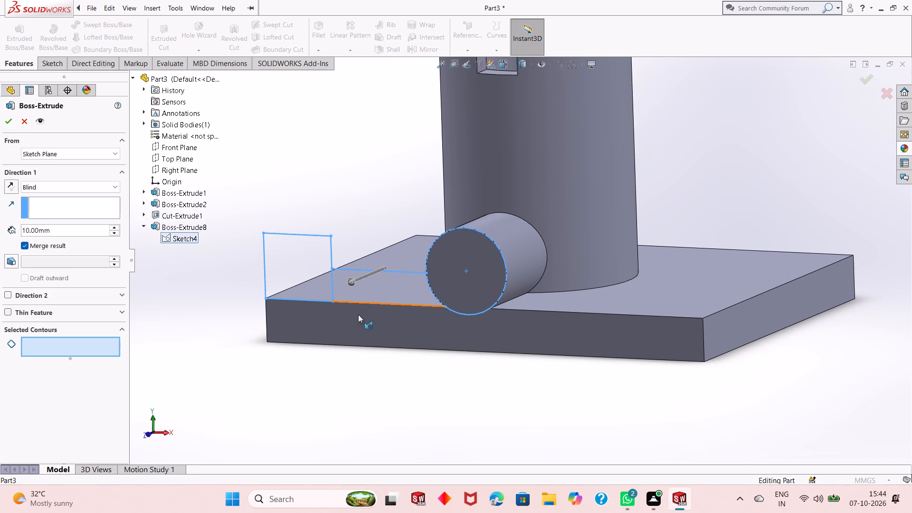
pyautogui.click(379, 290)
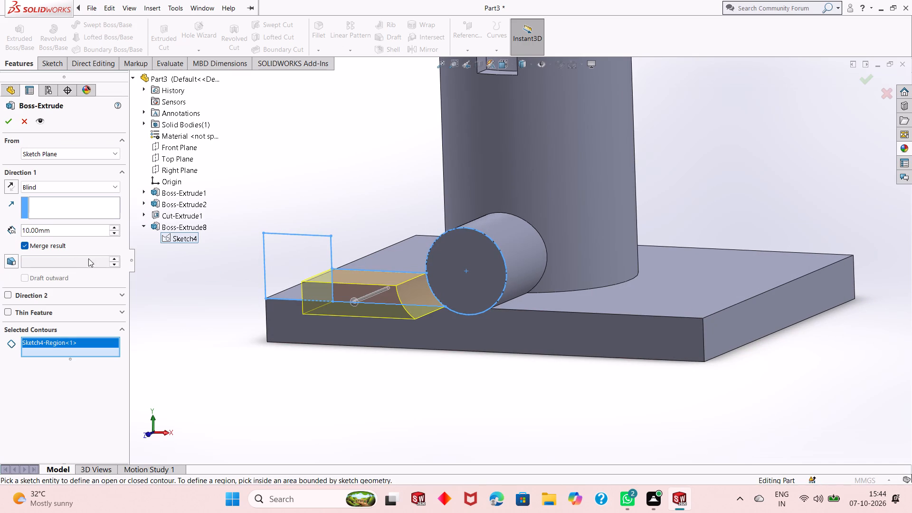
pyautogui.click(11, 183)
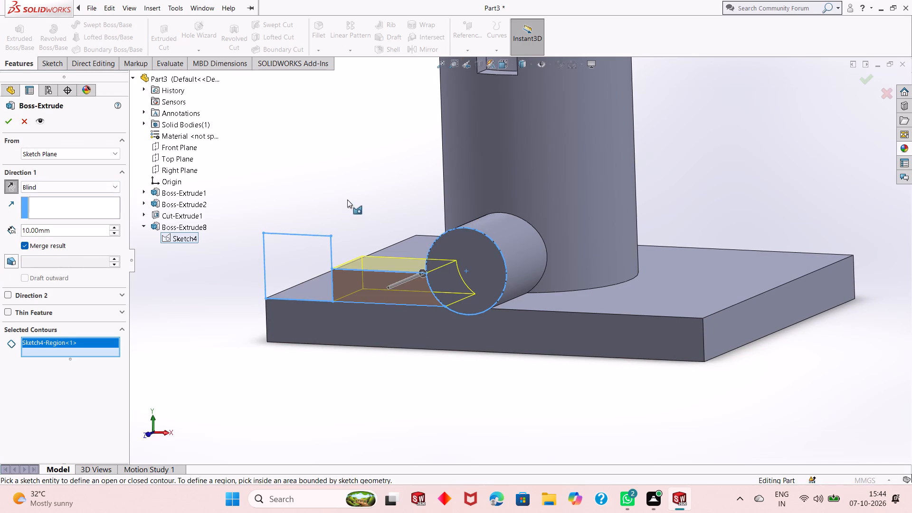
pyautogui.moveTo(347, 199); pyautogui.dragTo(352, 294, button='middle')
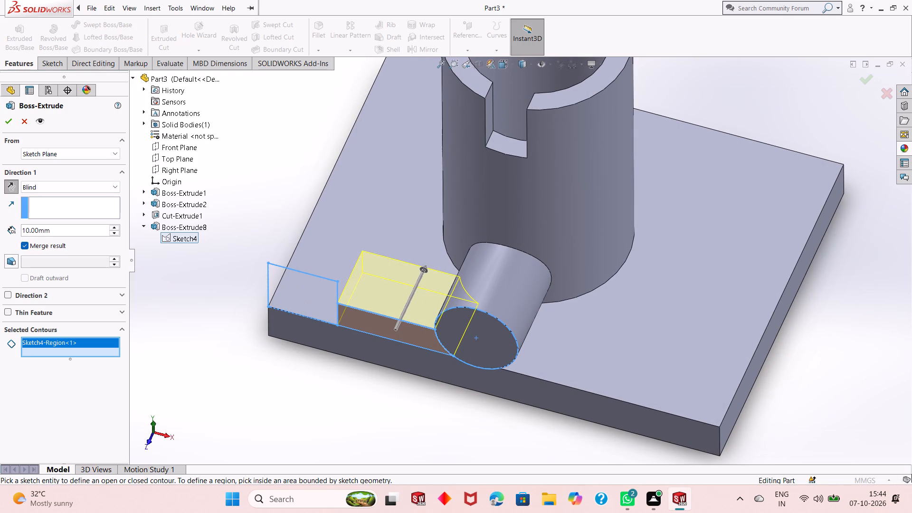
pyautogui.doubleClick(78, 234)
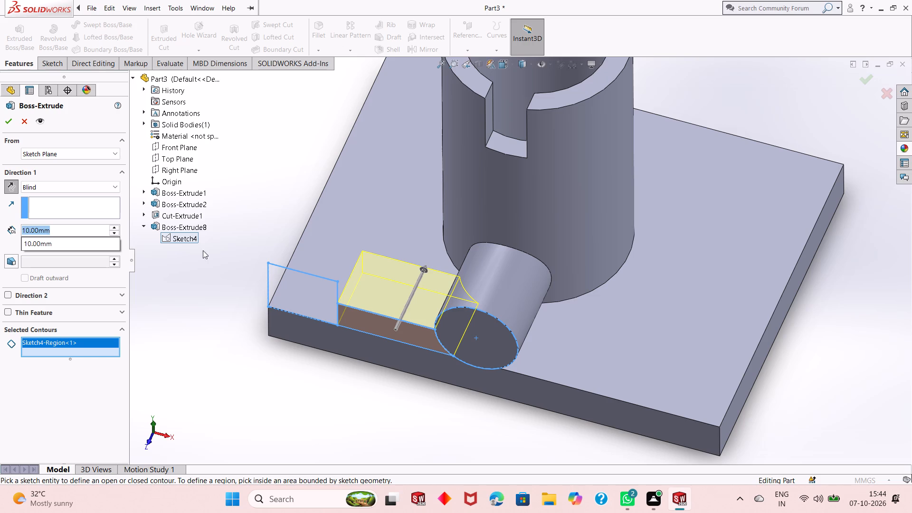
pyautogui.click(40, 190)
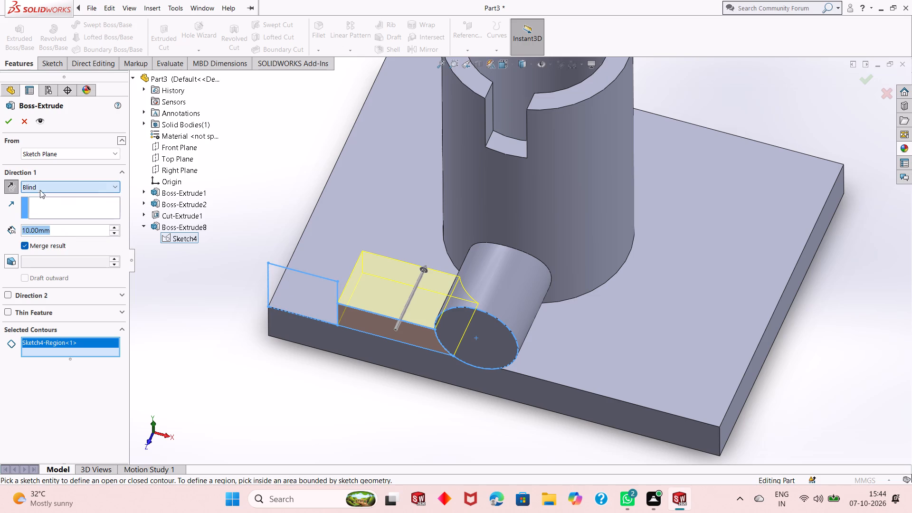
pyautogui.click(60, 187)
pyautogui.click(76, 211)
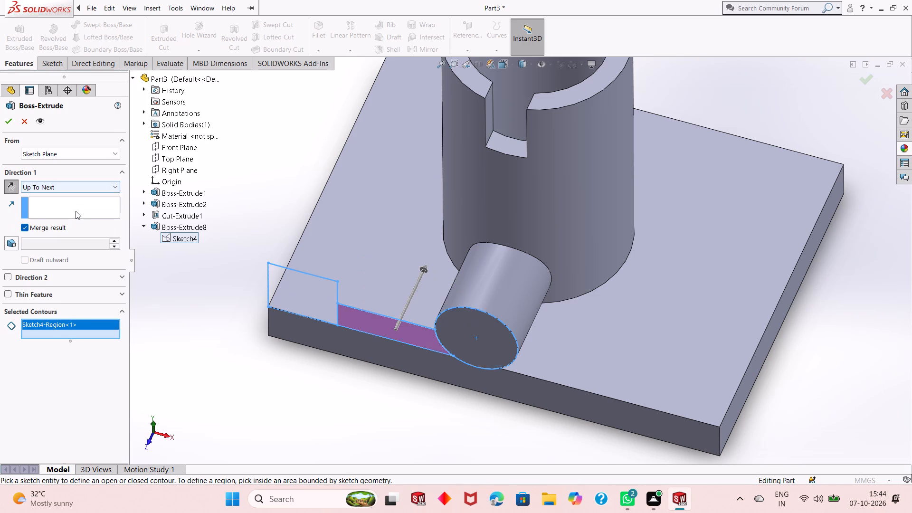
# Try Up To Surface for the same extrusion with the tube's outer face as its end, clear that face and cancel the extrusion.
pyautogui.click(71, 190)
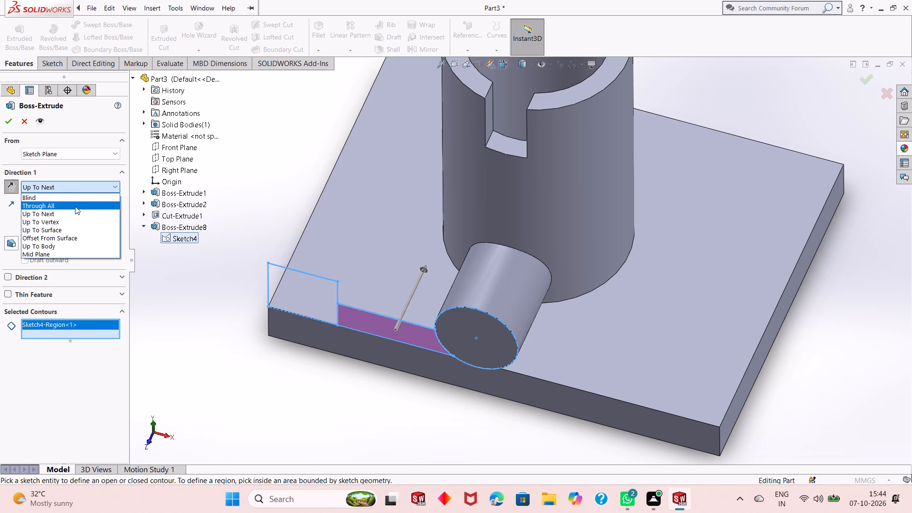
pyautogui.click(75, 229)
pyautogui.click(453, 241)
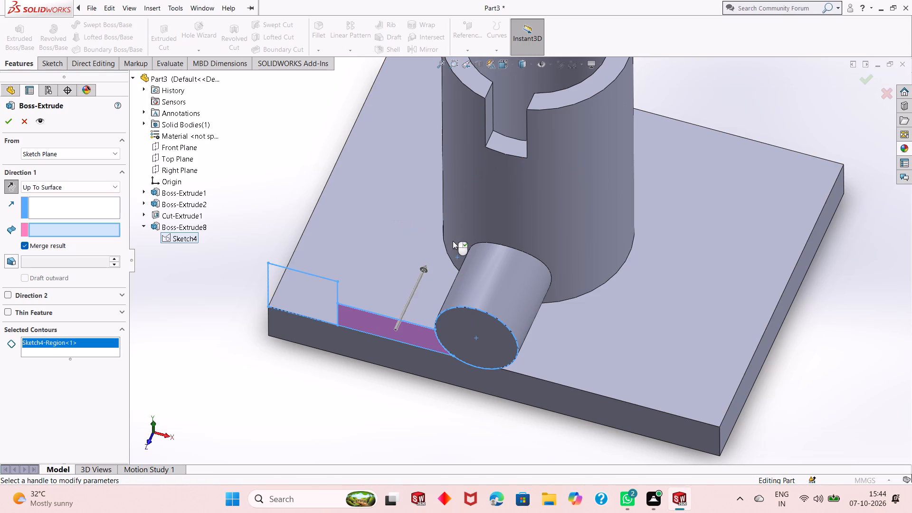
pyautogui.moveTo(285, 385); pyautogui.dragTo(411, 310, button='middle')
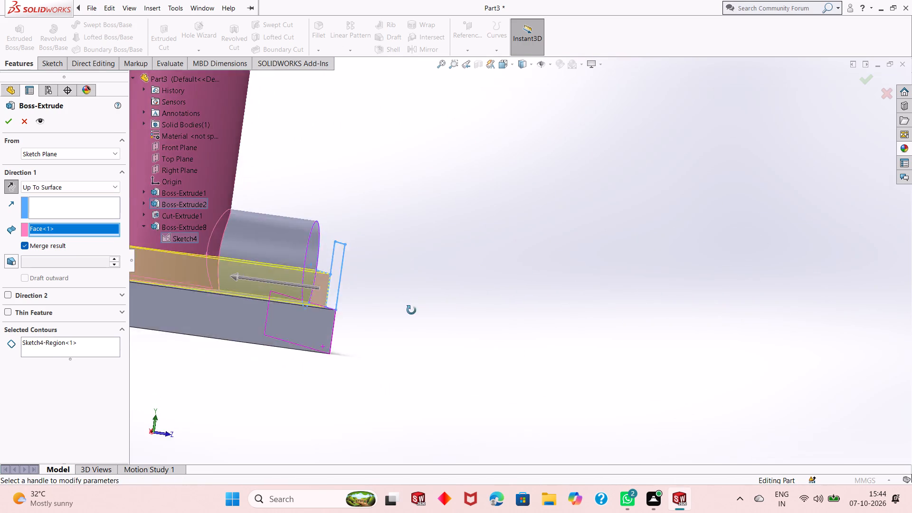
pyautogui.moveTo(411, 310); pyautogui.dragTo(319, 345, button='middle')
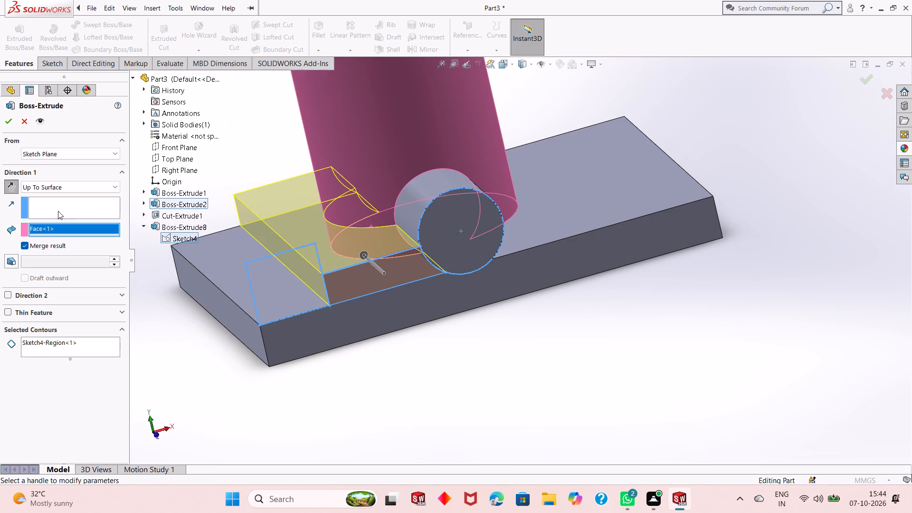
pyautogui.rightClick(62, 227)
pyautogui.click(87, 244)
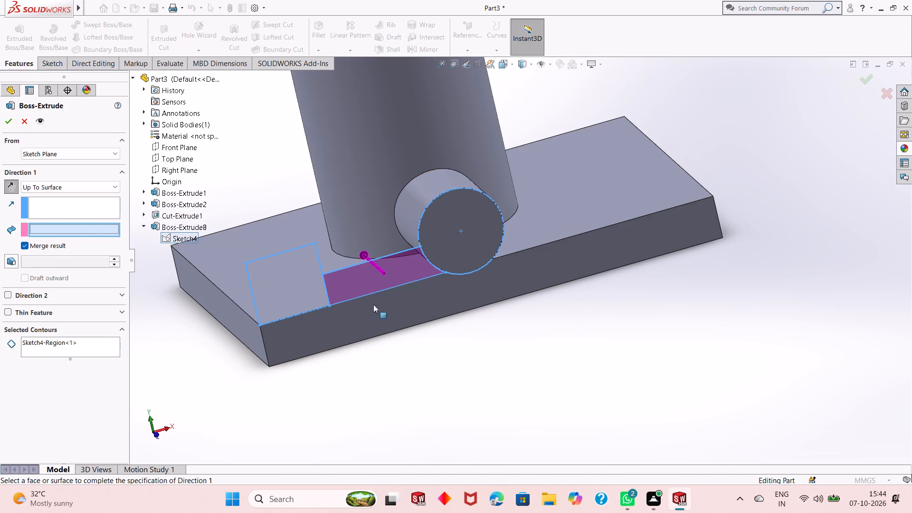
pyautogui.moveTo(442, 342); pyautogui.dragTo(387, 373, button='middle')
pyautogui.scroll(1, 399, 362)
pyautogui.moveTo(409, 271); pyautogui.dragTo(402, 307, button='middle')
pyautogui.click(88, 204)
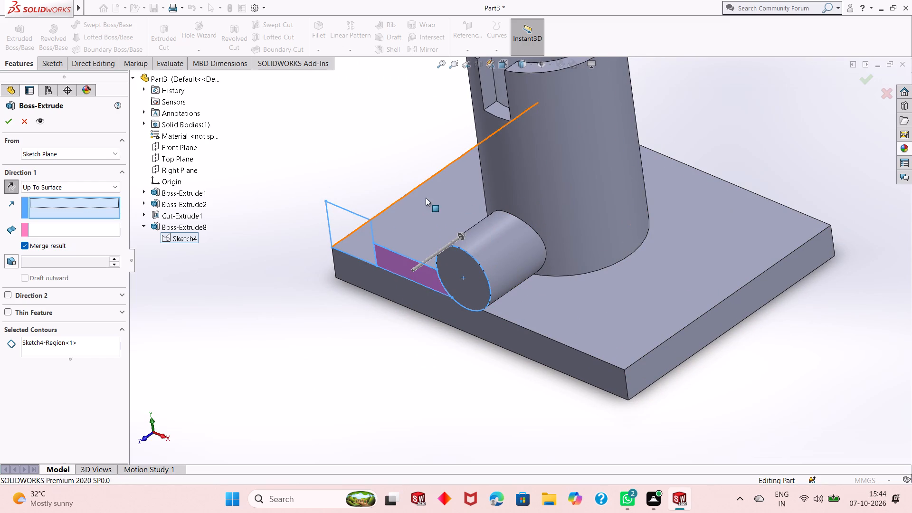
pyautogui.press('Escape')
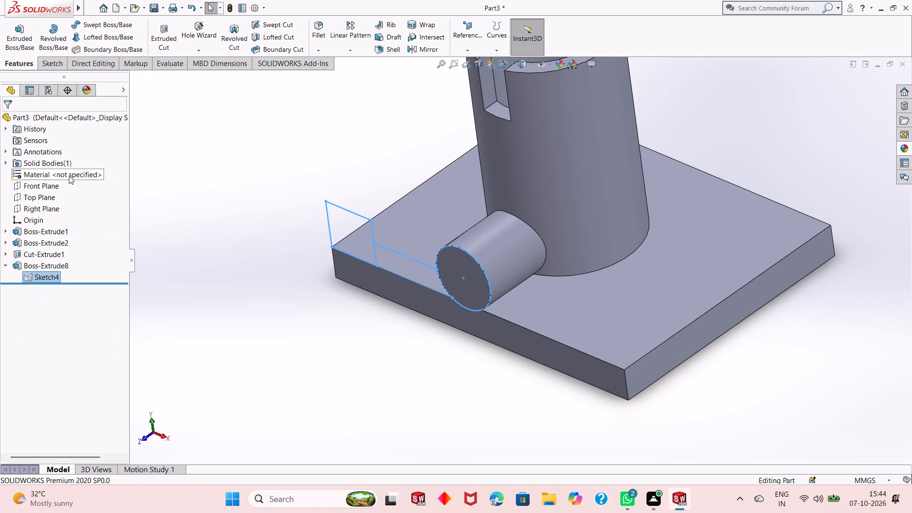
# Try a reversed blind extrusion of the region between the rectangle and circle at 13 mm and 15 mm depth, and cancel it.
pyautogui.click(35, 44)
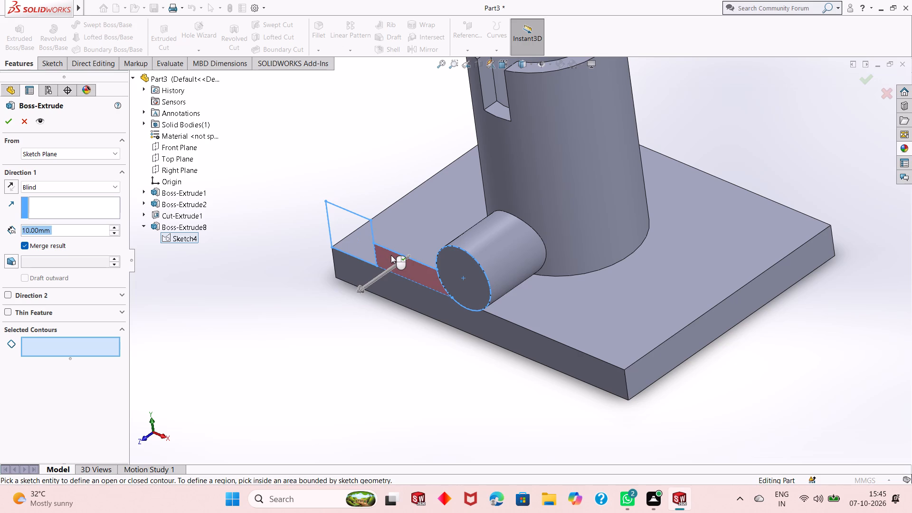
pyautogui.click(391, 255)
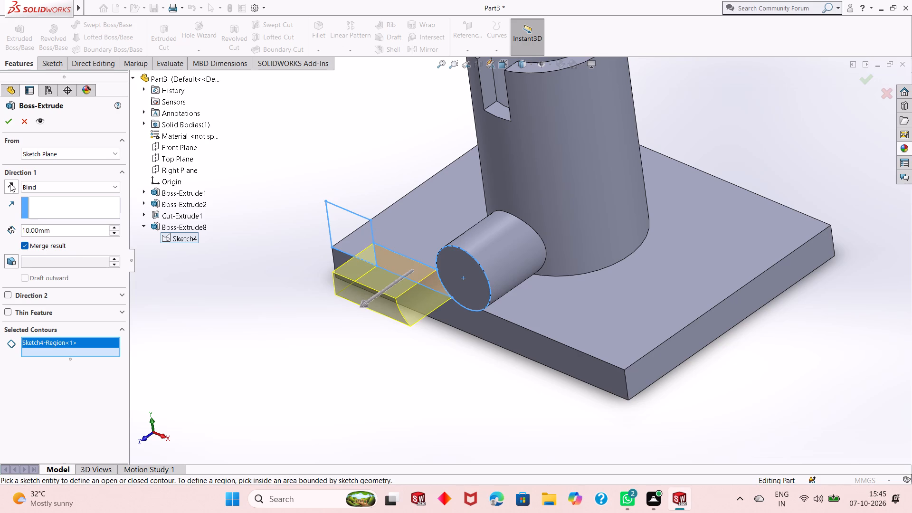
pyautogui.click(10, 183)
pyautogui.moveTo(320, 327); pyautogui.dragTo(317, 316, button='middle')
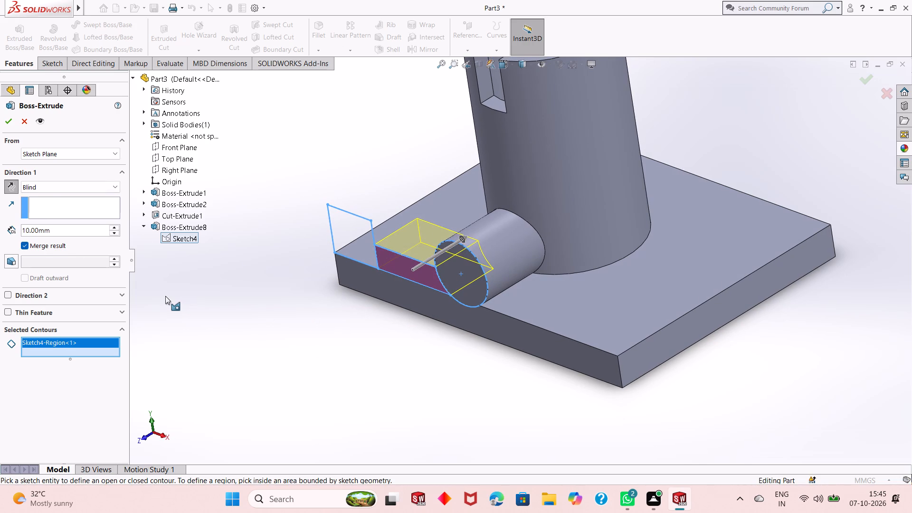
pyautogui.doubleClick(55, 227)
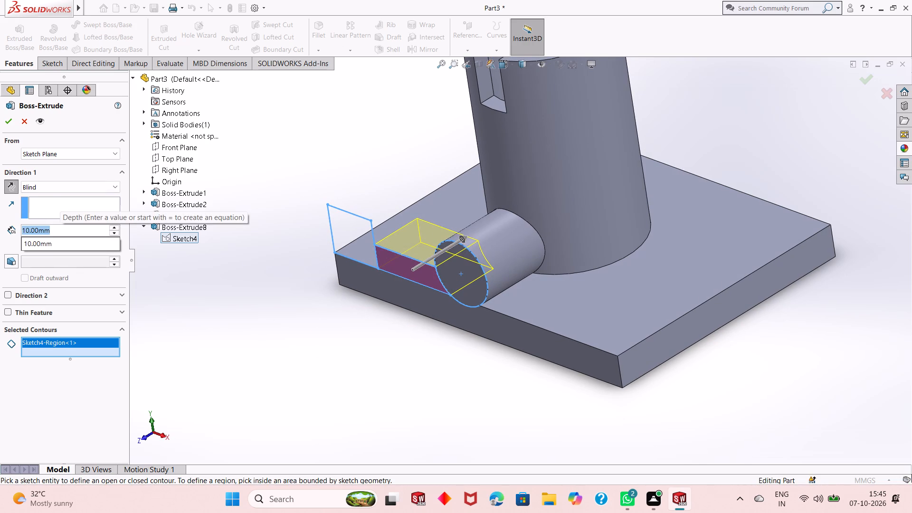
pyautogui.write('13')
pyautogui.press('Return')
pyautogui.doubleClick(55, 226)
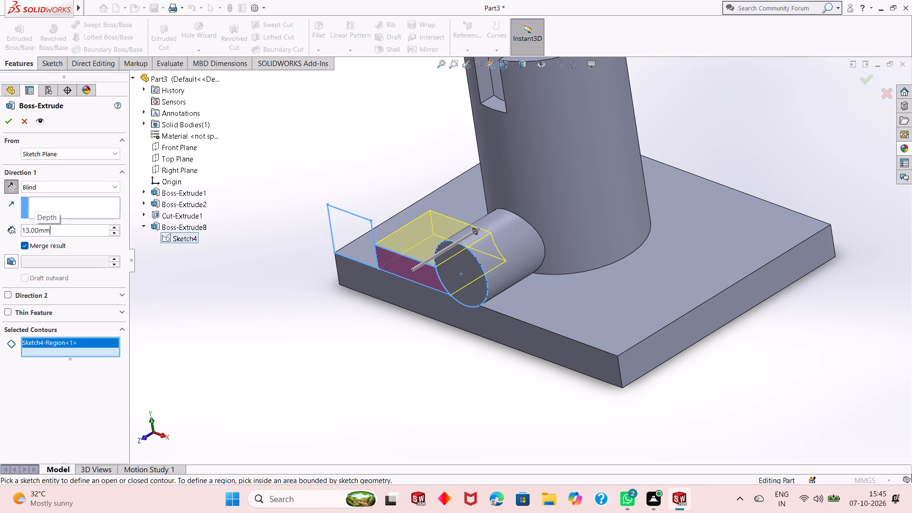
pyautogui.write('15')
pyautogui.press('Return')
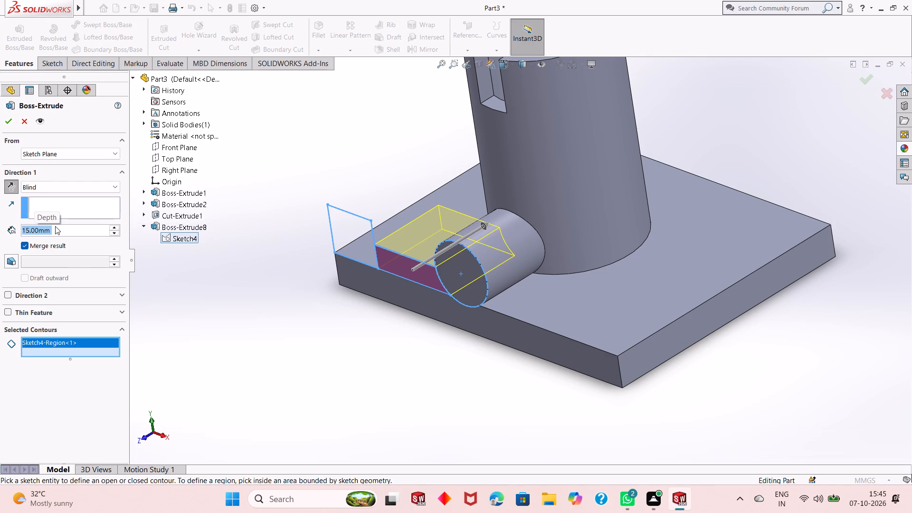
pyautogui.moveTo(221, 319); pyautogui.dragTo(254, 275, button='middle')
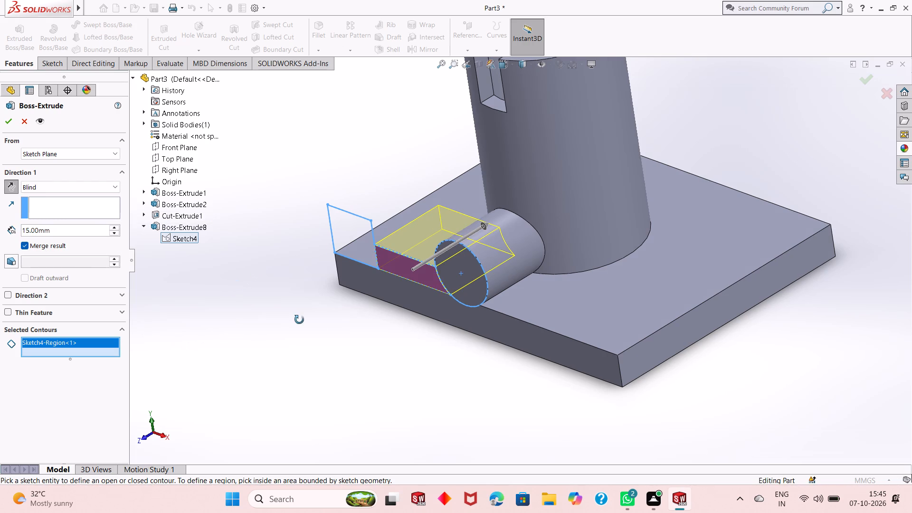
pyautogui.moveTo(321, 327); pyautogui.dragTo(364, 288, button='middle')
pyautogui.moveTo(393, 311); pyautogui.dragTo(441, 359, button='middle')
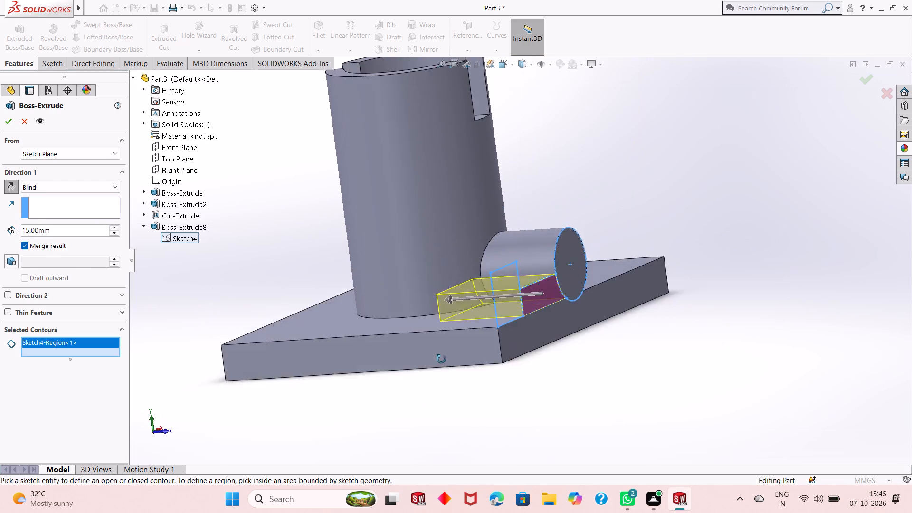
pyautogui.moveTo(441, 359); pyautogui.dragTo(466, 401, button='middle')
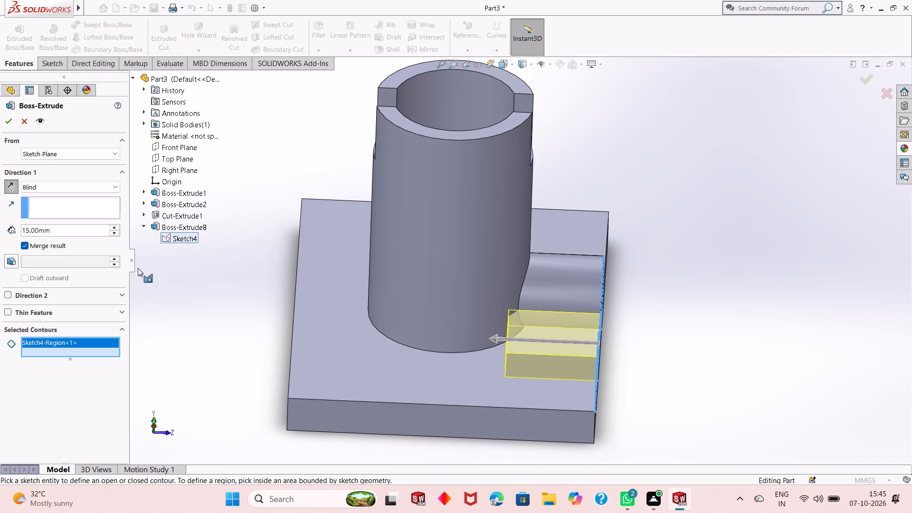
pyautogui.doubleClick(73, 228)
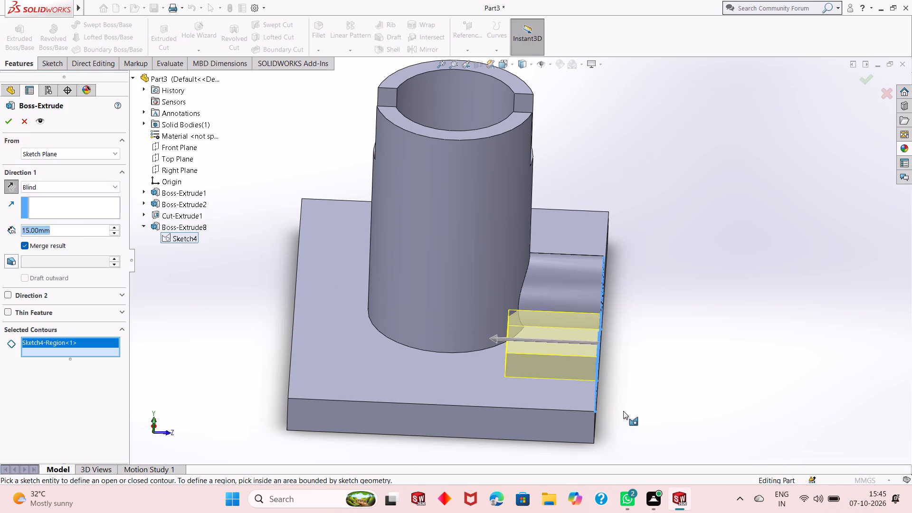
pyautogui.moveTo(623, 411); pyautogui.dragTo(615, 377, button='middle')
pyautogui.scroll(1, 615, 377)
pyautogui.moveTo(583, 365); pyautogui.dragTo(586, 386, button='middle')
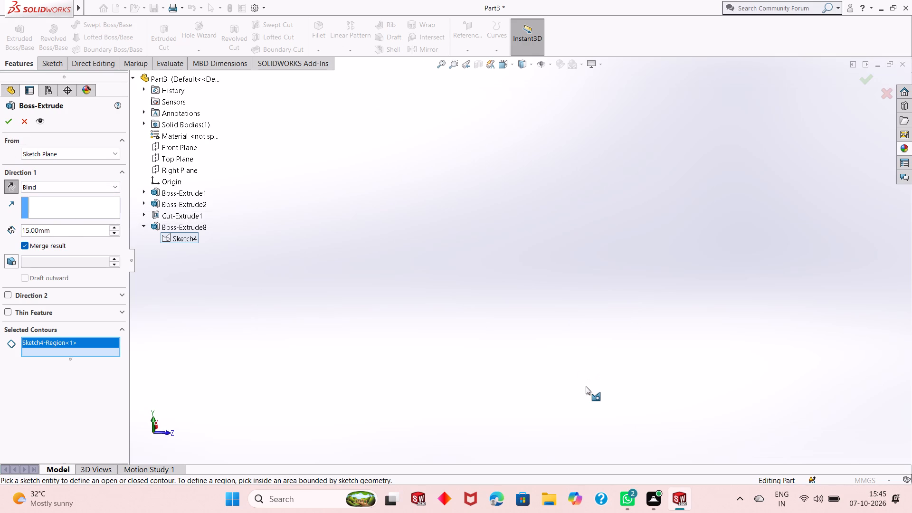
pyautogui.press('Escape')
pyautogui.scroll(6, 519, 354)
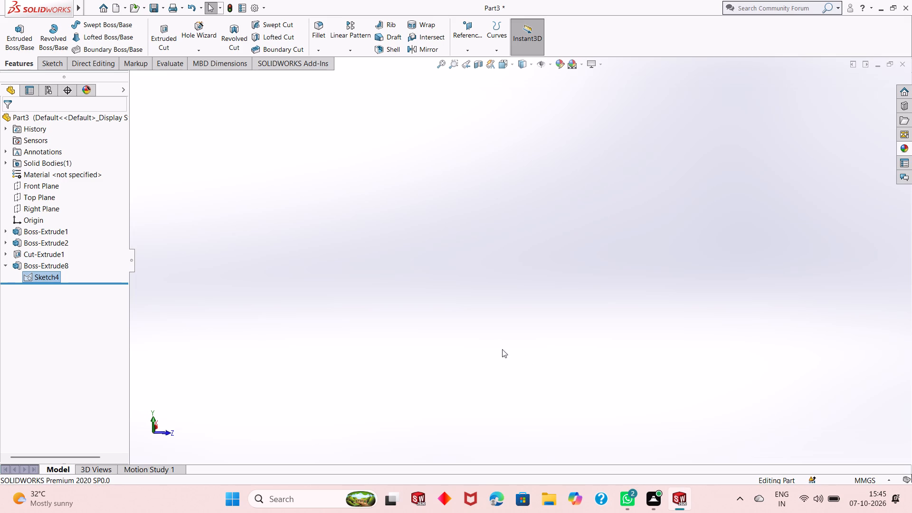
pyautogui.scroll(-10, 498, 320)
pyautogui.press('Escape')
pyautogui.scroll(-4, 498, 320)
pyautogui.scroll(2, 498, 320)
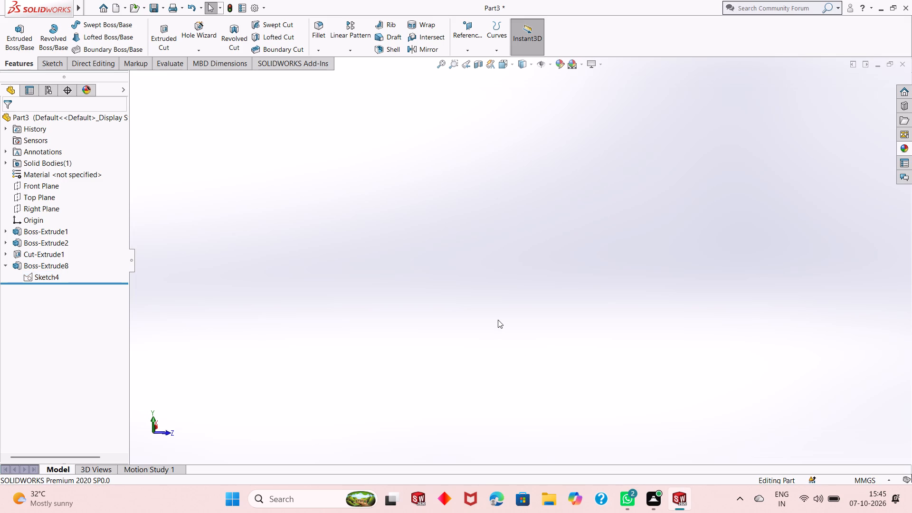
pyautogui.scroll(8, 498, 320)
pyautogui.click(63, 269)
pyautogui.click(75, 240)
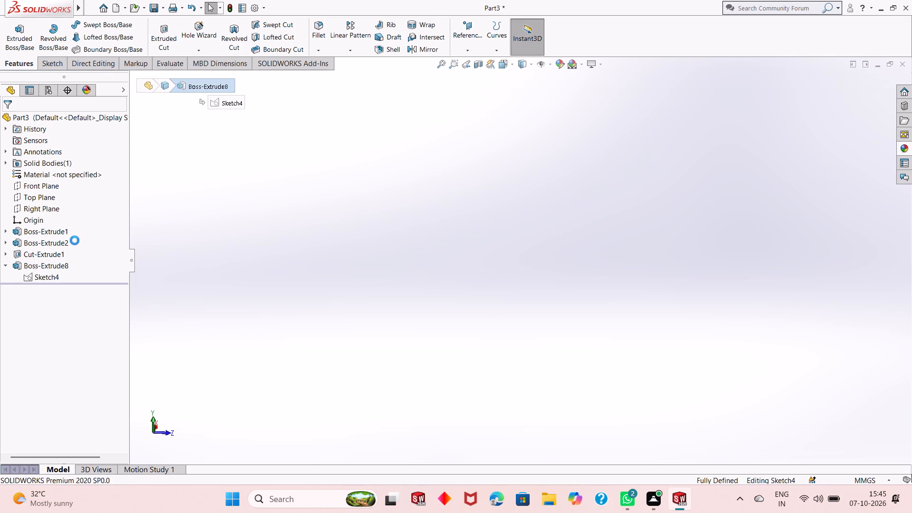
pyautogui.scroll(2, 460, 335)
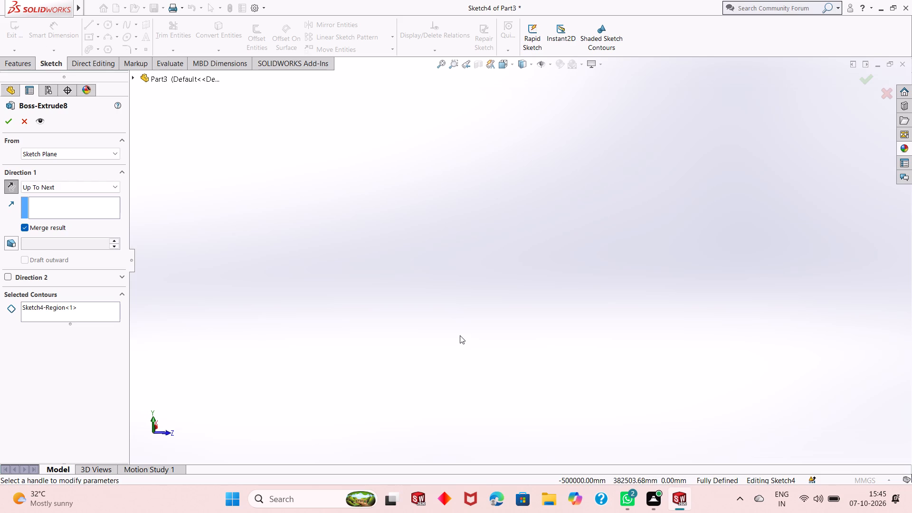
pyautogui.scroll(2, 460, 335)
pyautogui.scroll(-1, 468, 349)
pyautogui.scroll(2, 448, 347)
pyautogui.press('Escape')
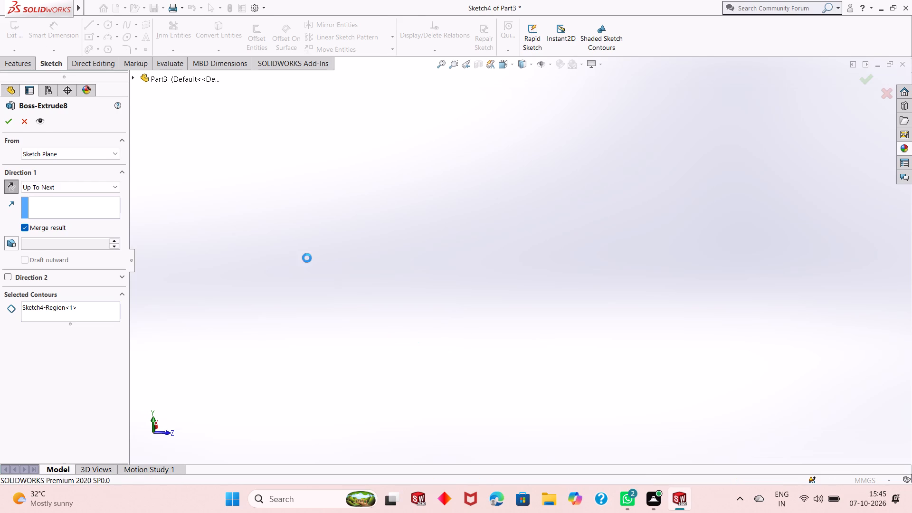
# Undo the latest changes back past the cylinder's extrusion, to the open sketch with the rectangle and circle.
pyautogui.hotkey('ctrl', 'z')
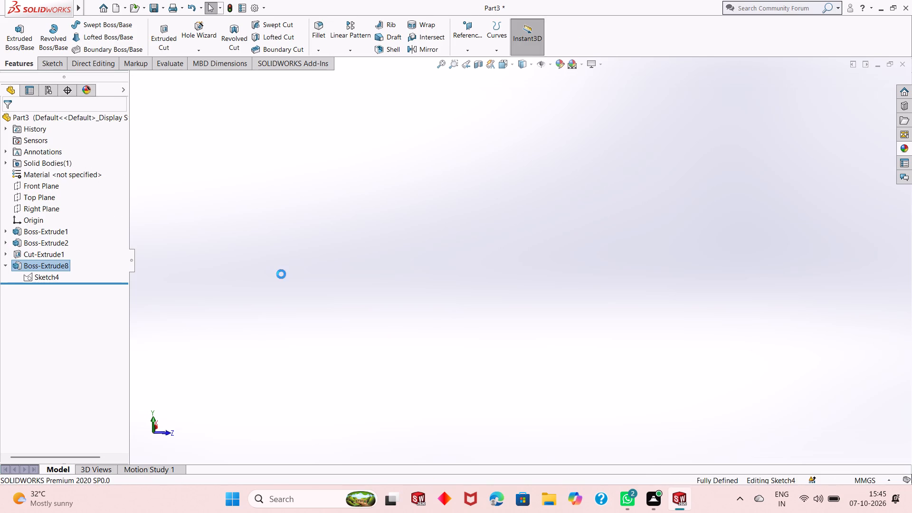
pyautogui.hotkey('ctrl', 'z')
pyautogui.hotkey('ctrl', 'z')
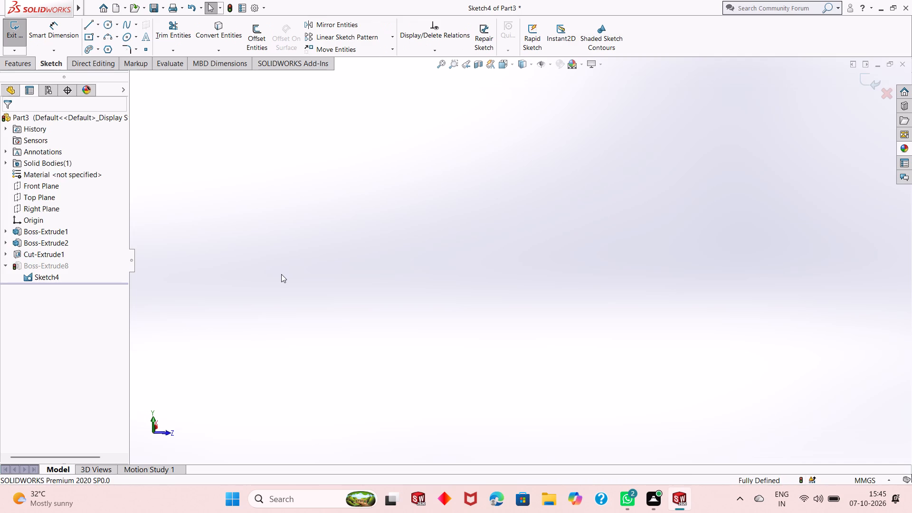
pyautogui.hotkey('ctrl', 'z')
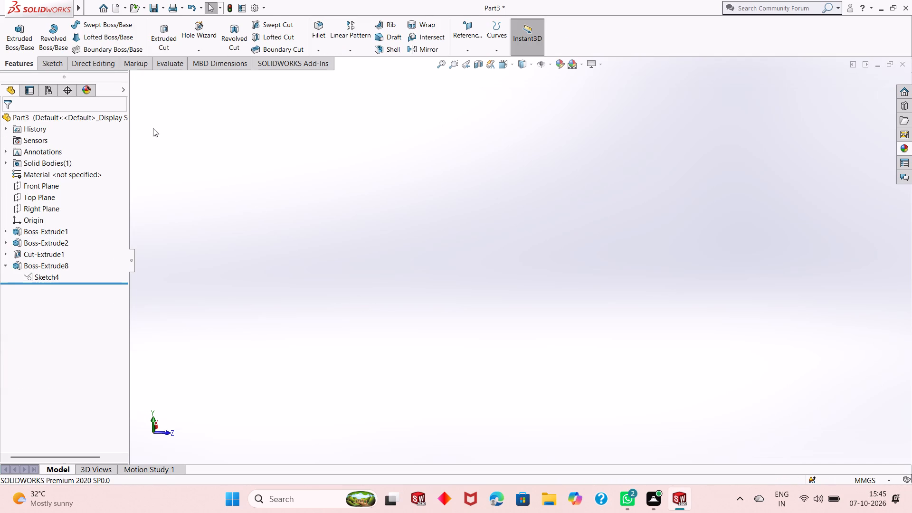
pyautogui.hotkey('ctrl', 'z')
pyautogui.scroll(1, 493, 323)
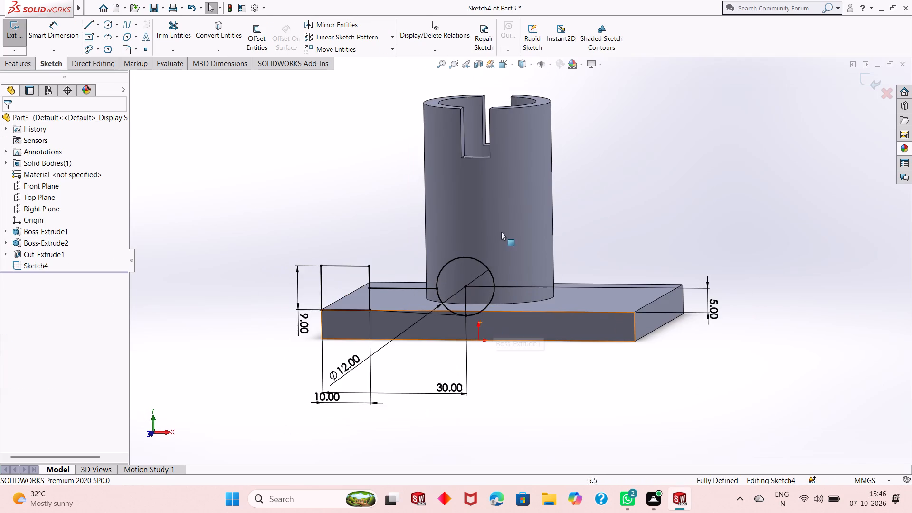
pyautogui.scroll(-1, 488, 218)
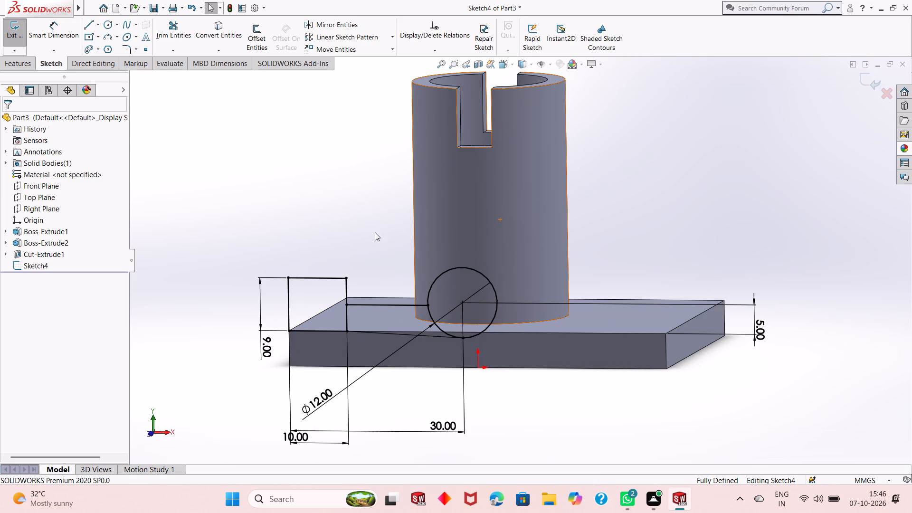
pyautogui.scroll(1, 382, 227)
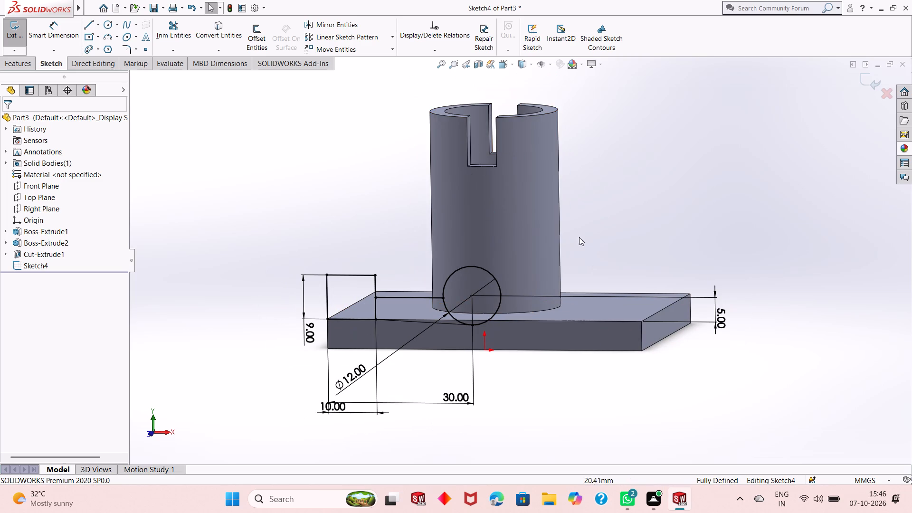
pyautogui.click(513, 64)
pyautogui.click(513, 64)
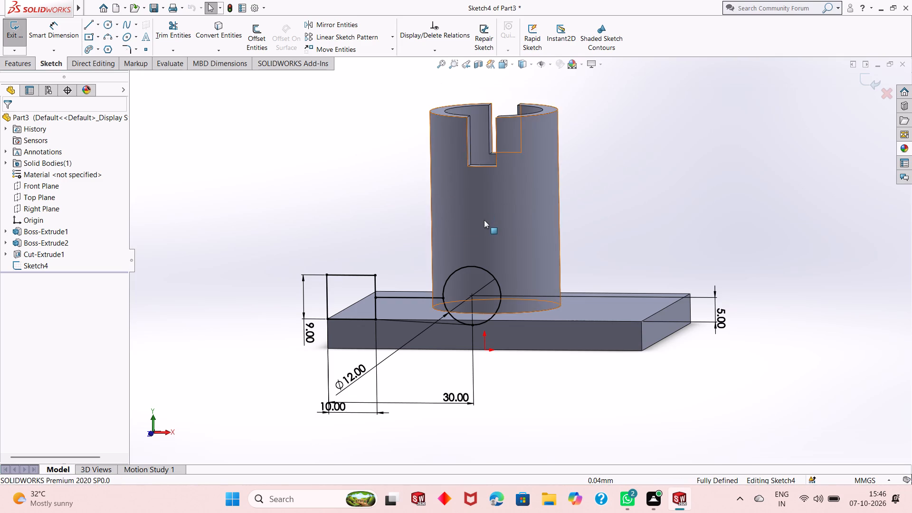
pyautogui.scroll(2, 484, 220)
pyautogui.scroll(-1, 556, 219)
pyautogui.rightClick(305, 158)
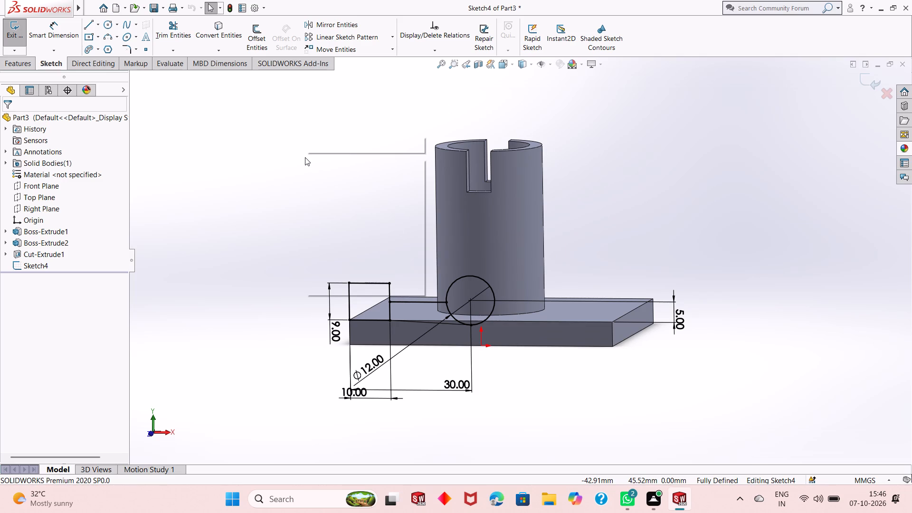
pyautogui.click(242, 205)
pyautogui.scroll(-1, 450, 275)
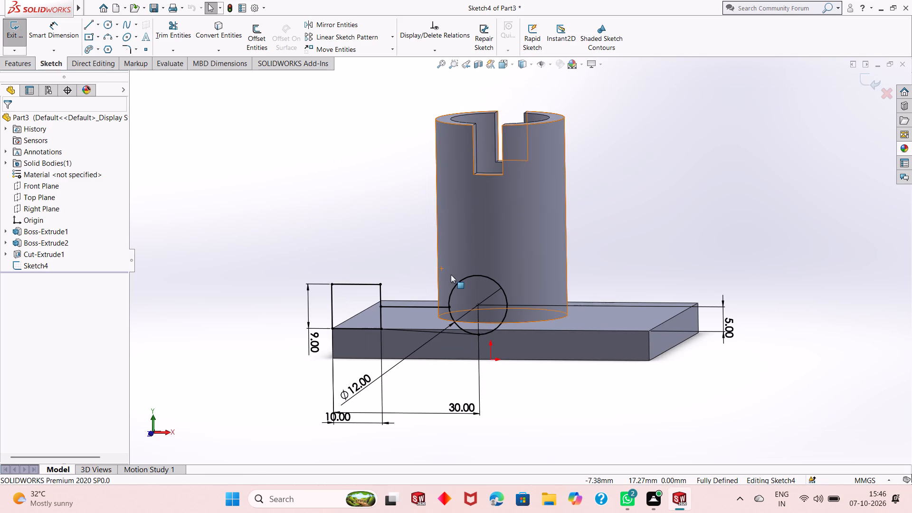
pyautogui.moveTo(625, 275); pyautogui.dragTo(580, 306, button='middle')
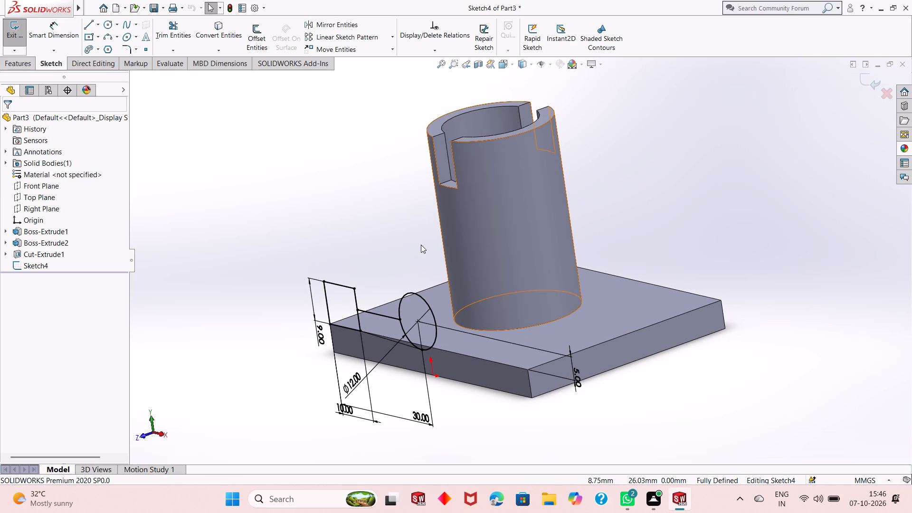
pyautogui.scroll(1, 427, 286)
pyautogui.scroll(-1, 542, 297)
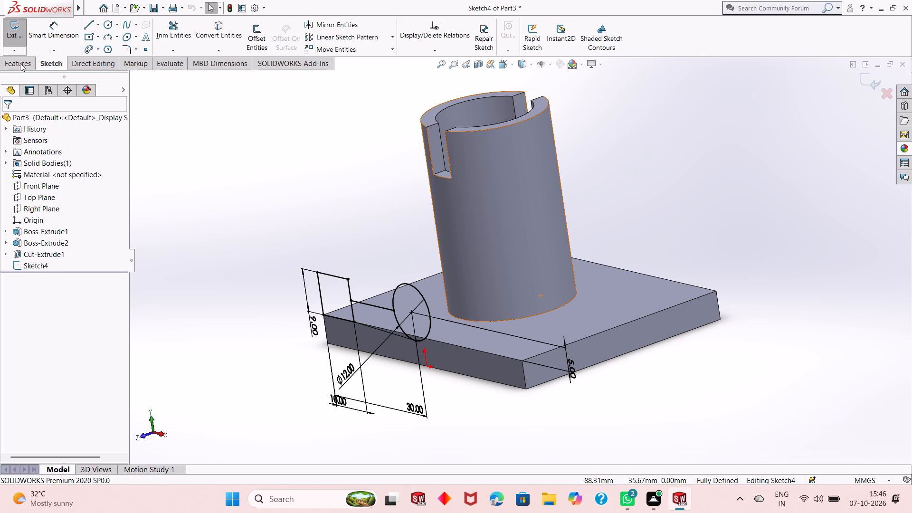
# Delete the slightly slanted line running from the rectangle's lower corner to the bottom of the circle.
pyautogui.moveTo(373, 332); pyautogui.dragTo(404, 282, button='middle')
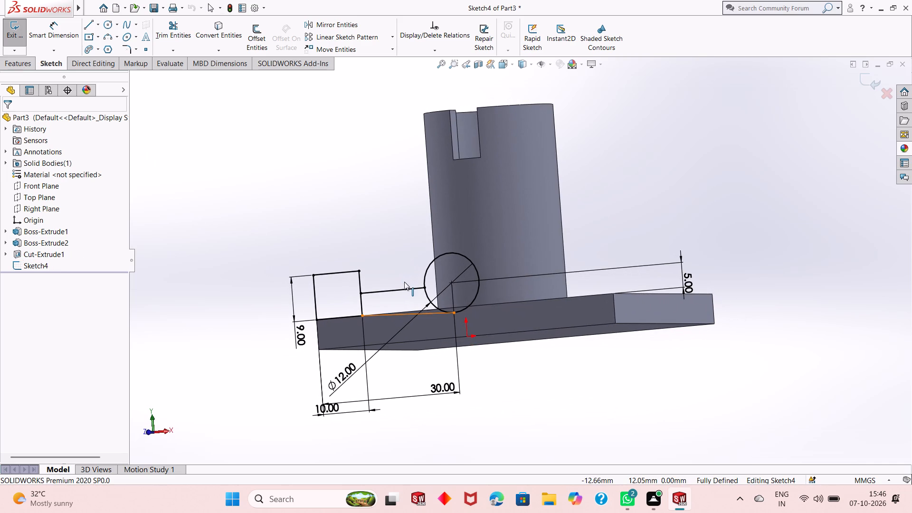
pyautogui.hotkey('ctrl', '8')
pyautogui.scroll(-2, 469, 306)
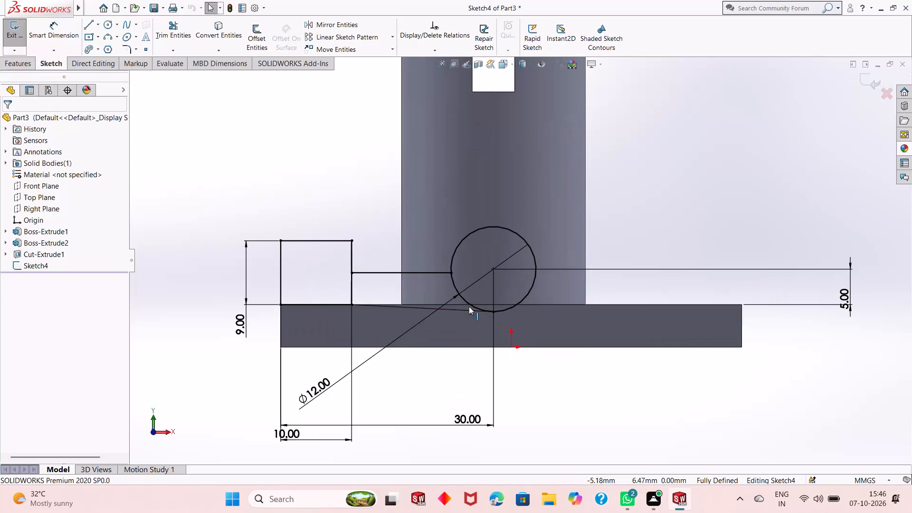
pyautogui.click(459, 312)
pyautogui.rightClick(163, 293)
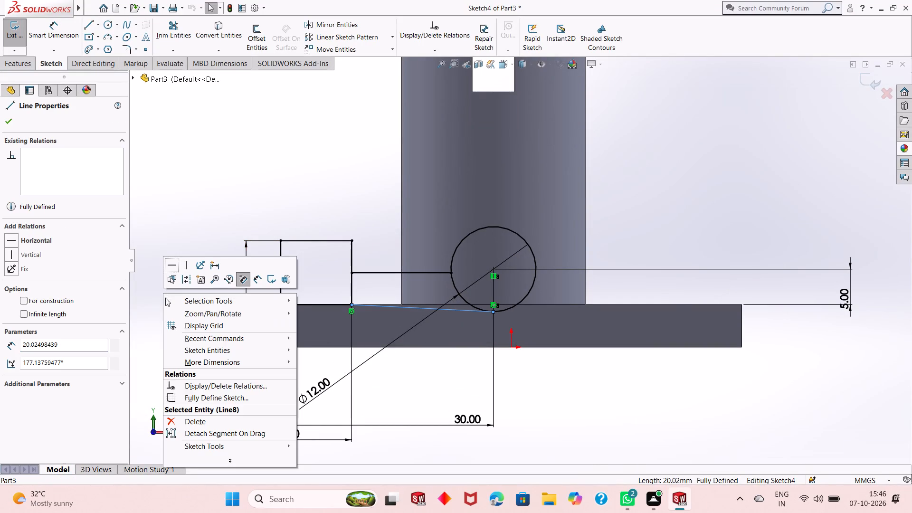
pyautogui.click(215, 418)
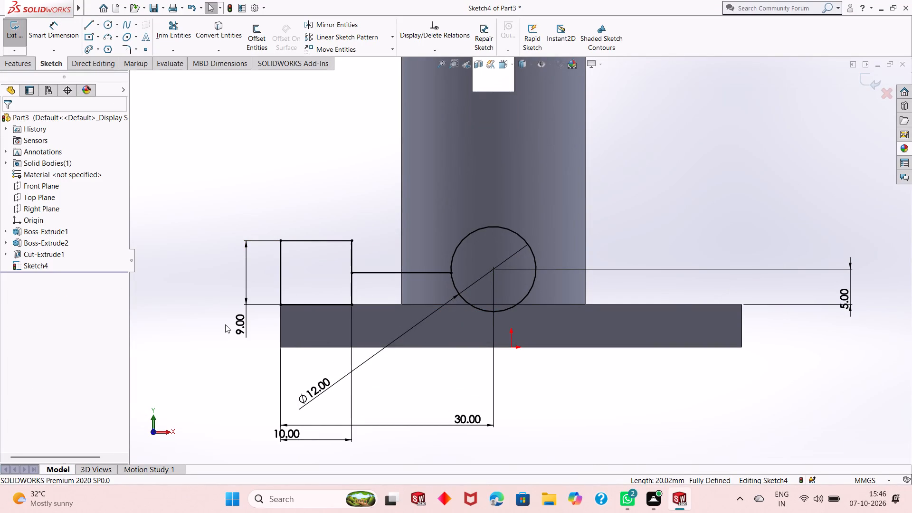
# Draw a horizontal line along the plate's top edge from the rectangle's lower corner to the circle.
pyautogui.click(89, 27)
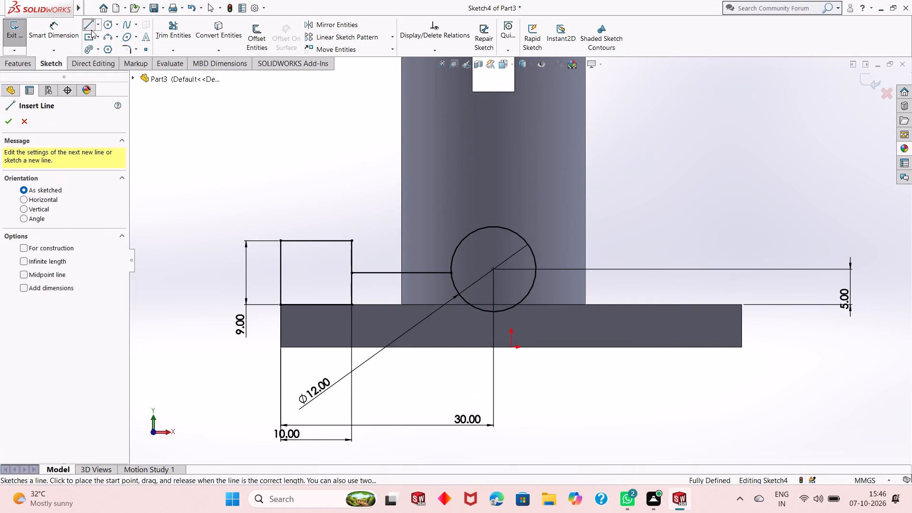
pyautogui.scroll(-2, 408, 301)
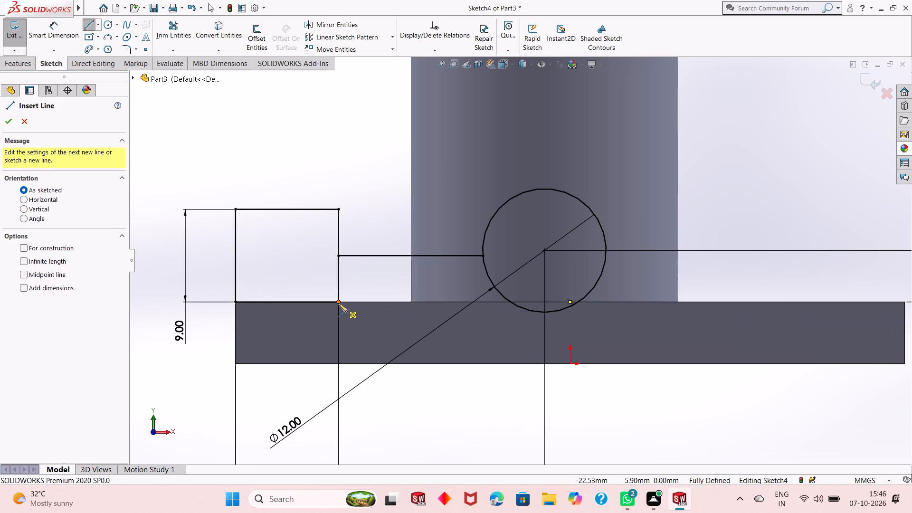
pyautogui.click(338, 303)
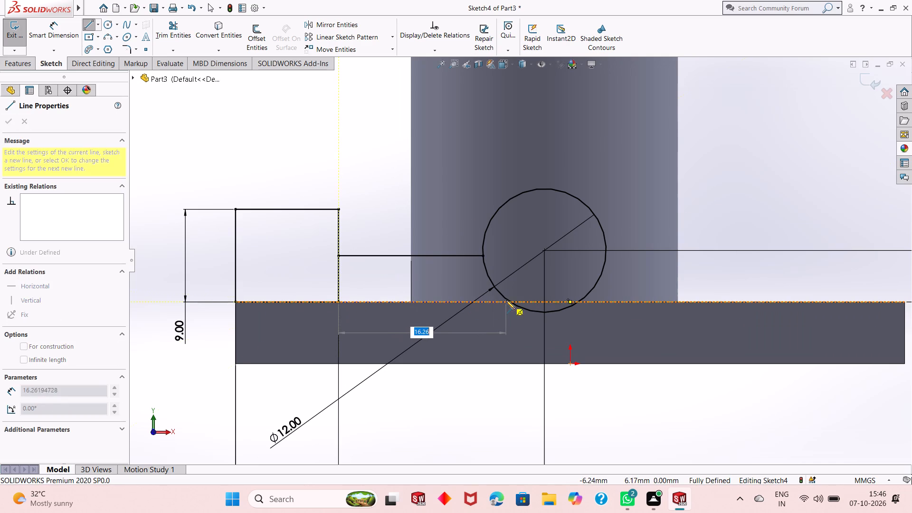
pyautogui.click(510, 301)
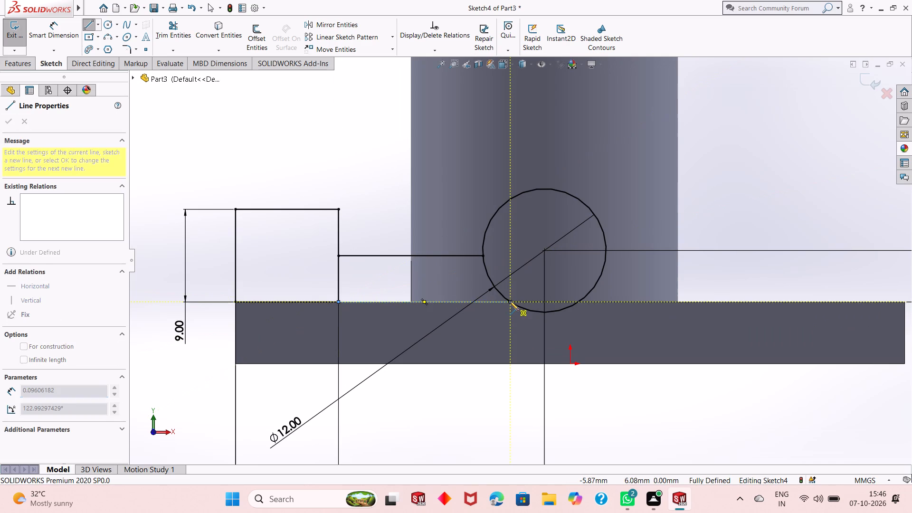
pyautogui.press('Escape')
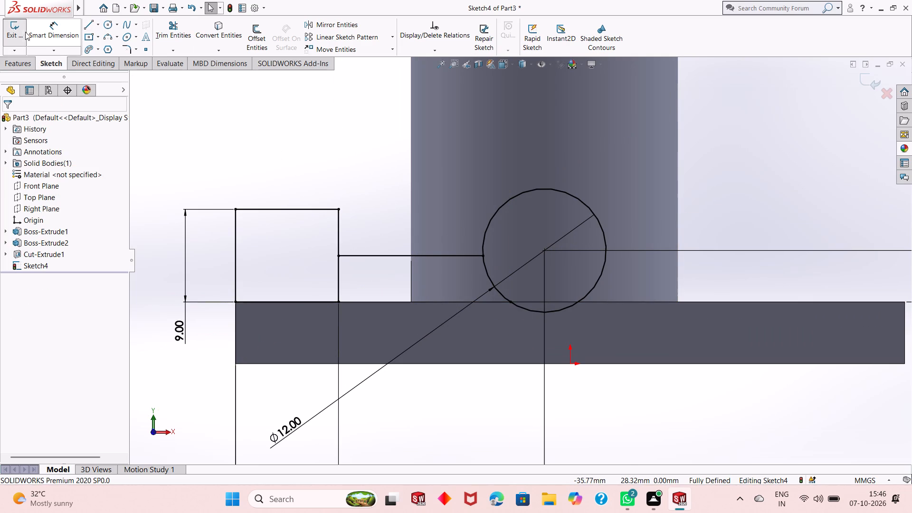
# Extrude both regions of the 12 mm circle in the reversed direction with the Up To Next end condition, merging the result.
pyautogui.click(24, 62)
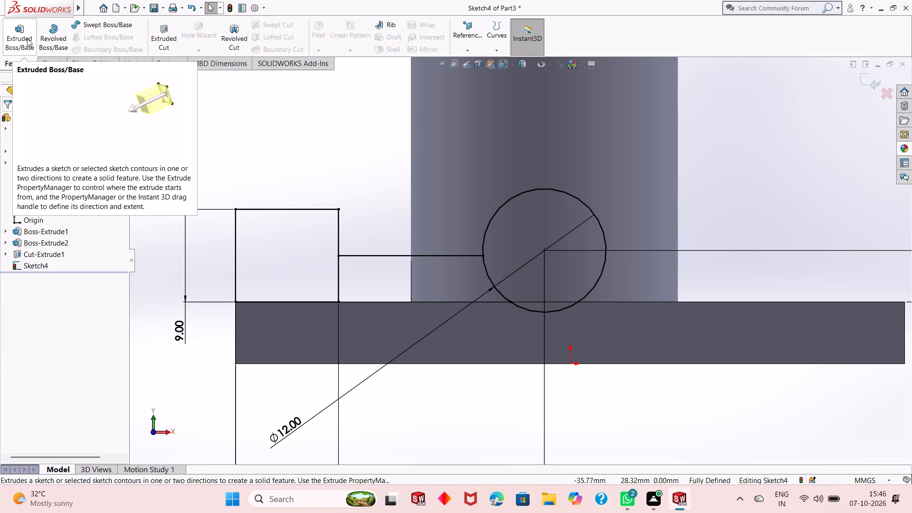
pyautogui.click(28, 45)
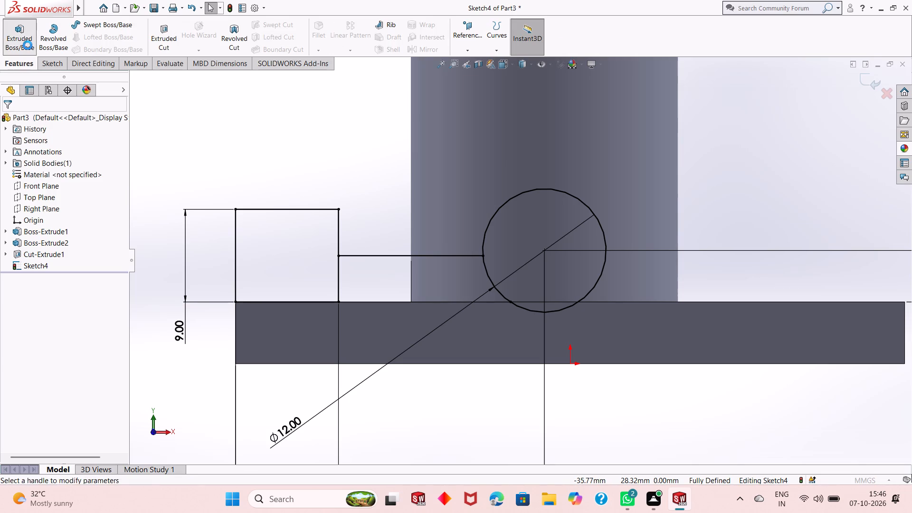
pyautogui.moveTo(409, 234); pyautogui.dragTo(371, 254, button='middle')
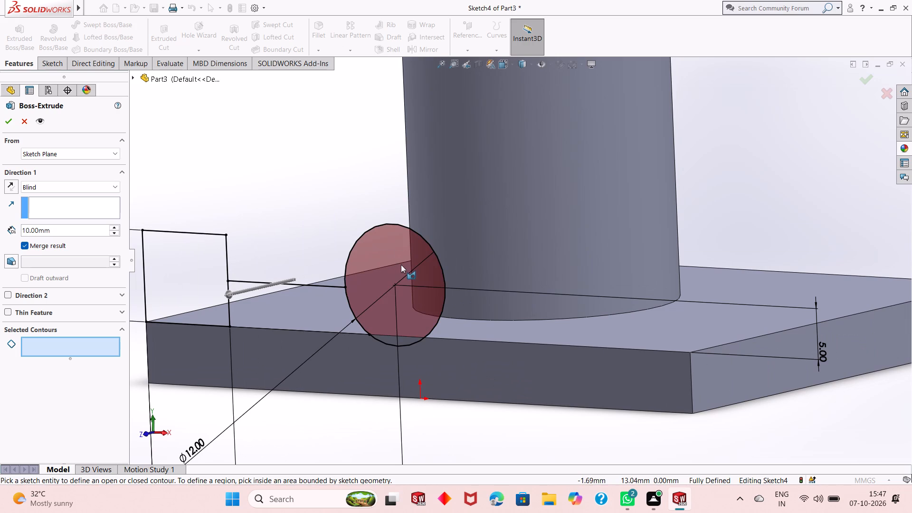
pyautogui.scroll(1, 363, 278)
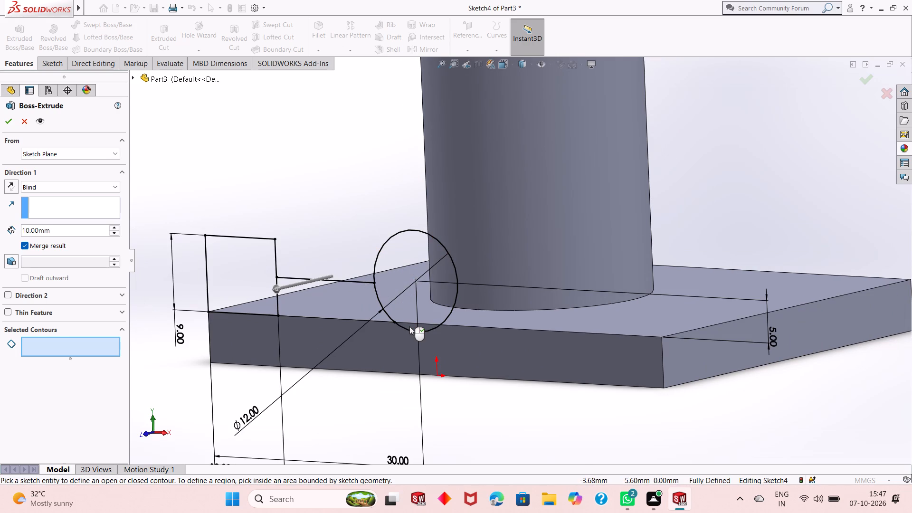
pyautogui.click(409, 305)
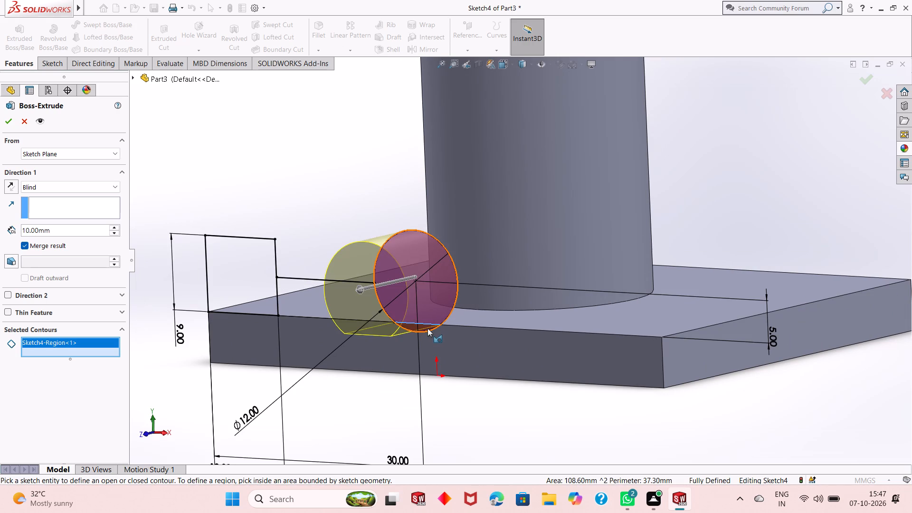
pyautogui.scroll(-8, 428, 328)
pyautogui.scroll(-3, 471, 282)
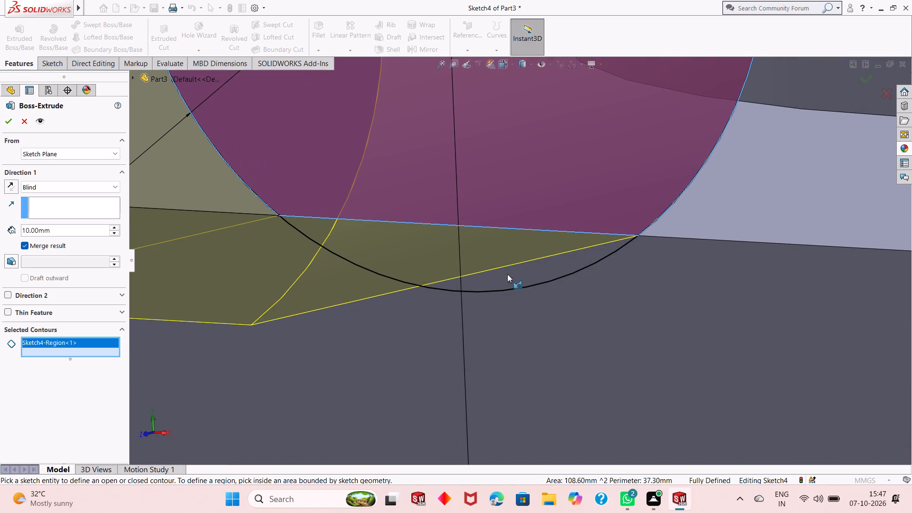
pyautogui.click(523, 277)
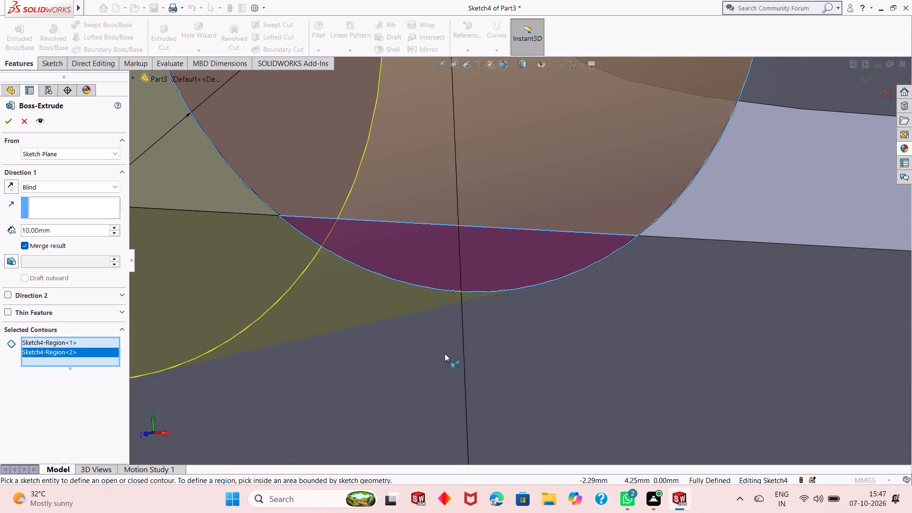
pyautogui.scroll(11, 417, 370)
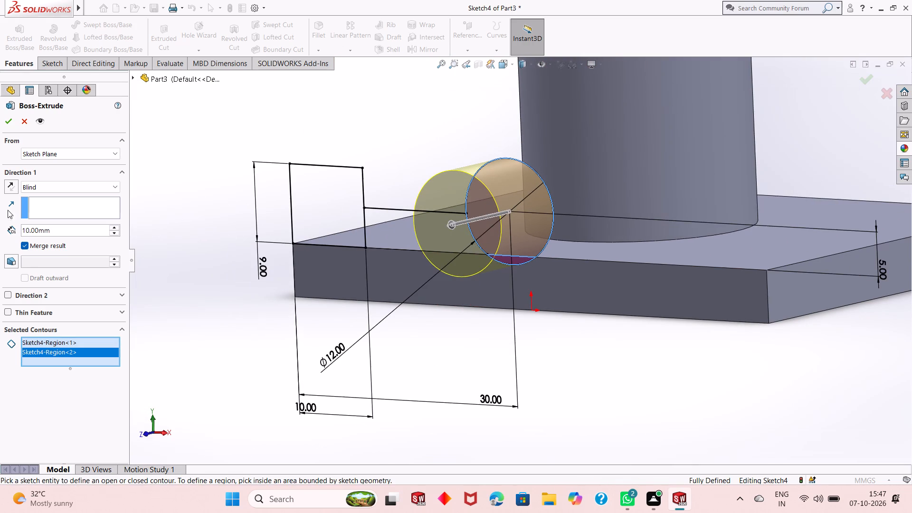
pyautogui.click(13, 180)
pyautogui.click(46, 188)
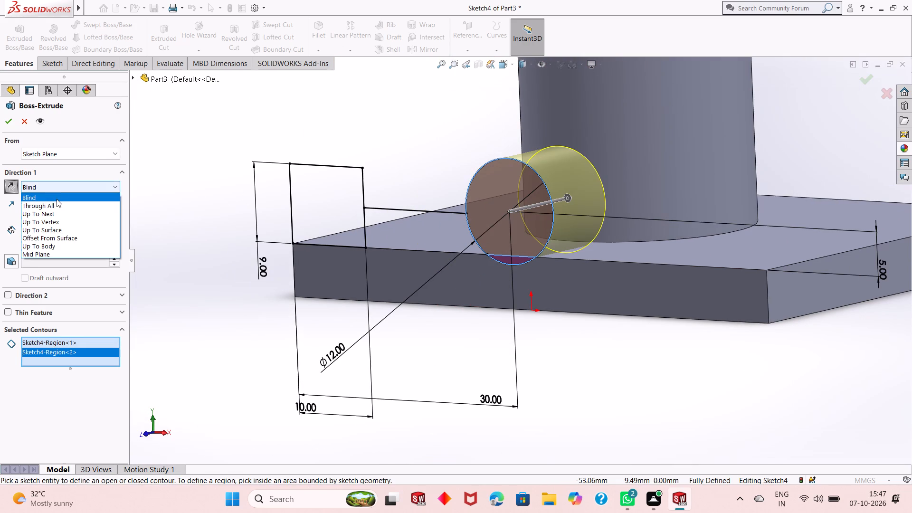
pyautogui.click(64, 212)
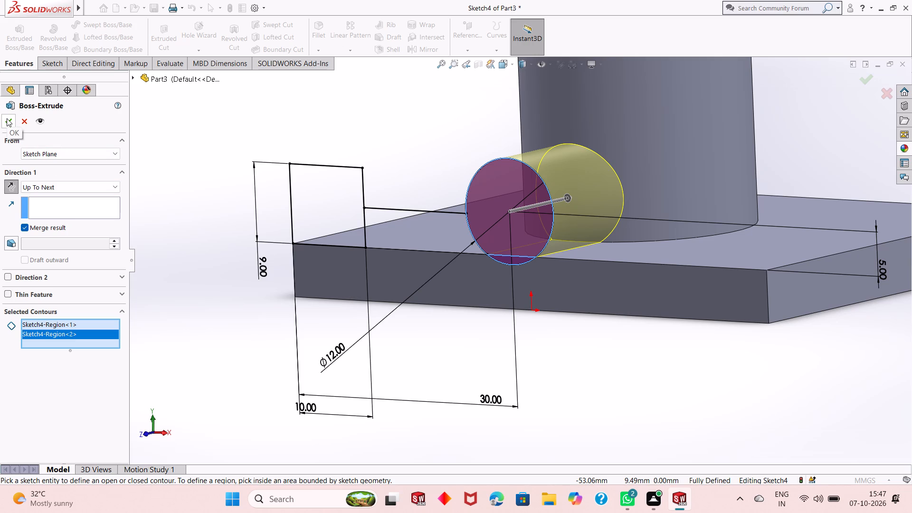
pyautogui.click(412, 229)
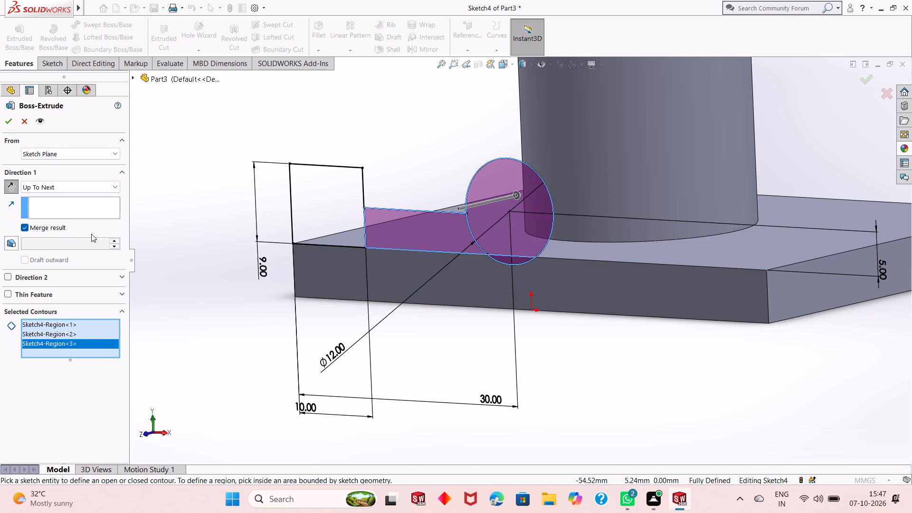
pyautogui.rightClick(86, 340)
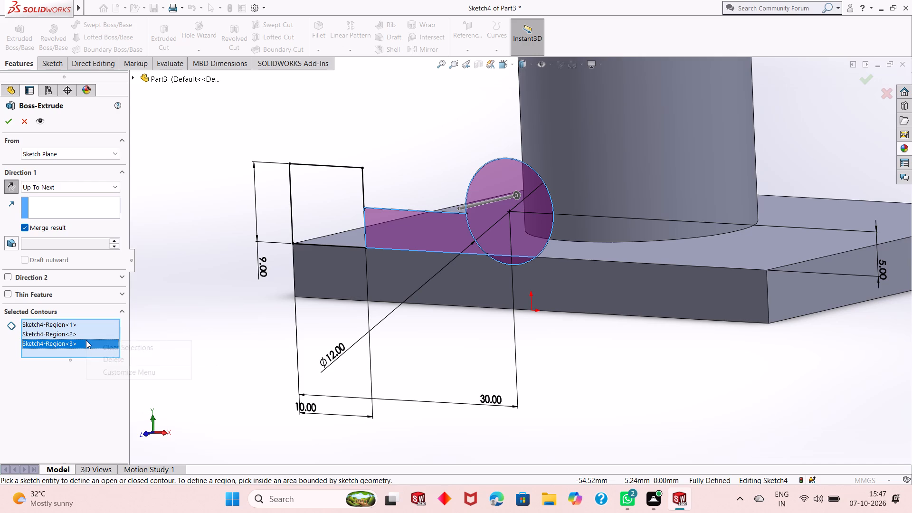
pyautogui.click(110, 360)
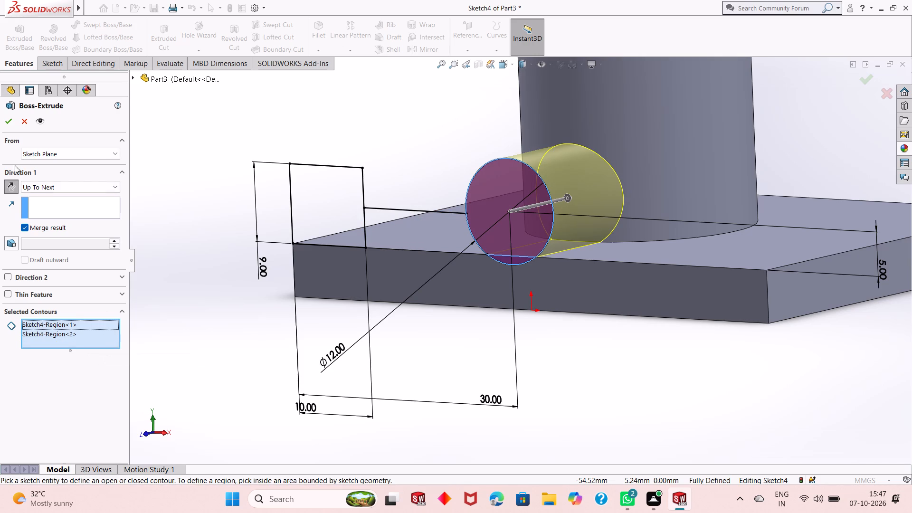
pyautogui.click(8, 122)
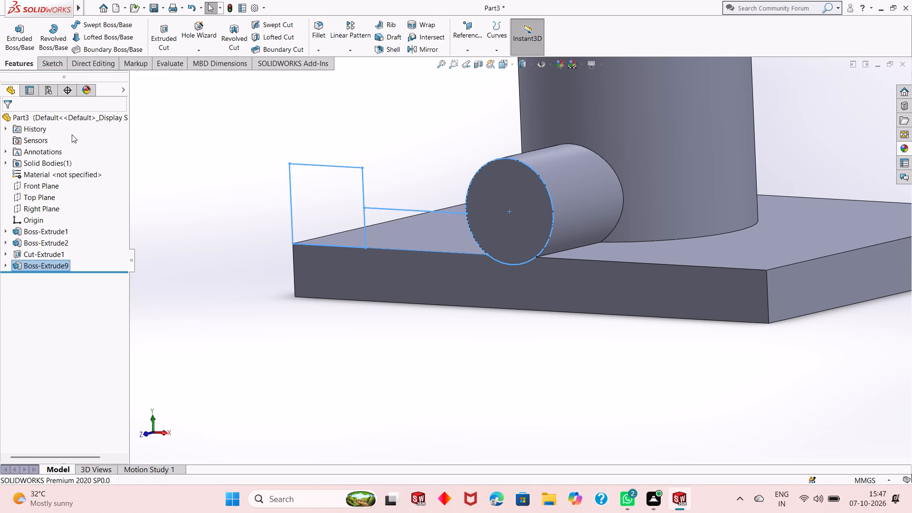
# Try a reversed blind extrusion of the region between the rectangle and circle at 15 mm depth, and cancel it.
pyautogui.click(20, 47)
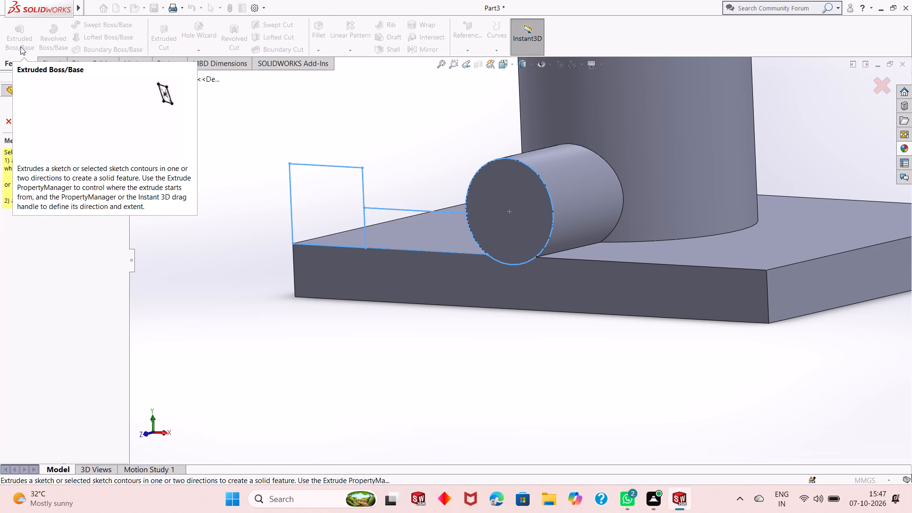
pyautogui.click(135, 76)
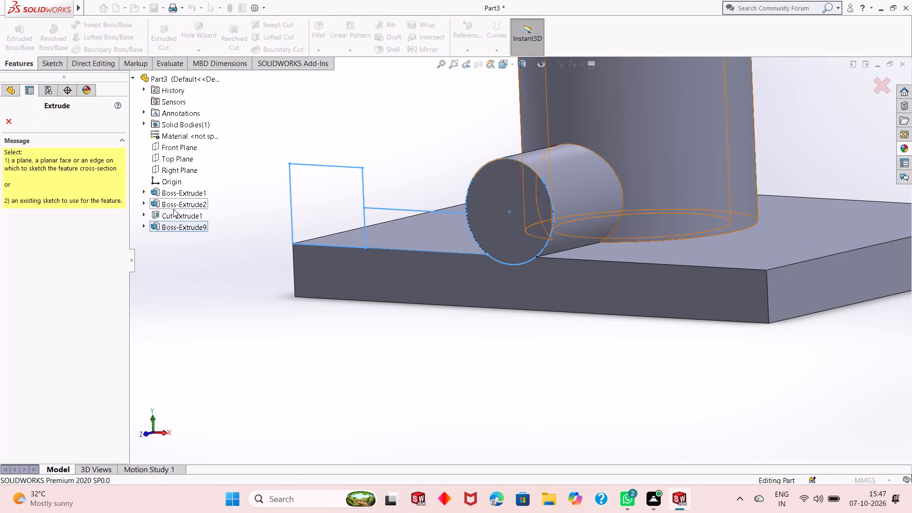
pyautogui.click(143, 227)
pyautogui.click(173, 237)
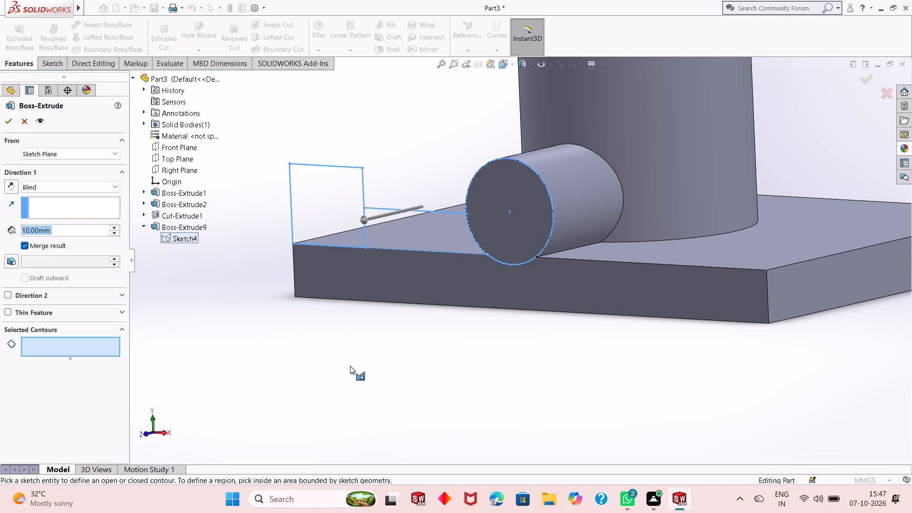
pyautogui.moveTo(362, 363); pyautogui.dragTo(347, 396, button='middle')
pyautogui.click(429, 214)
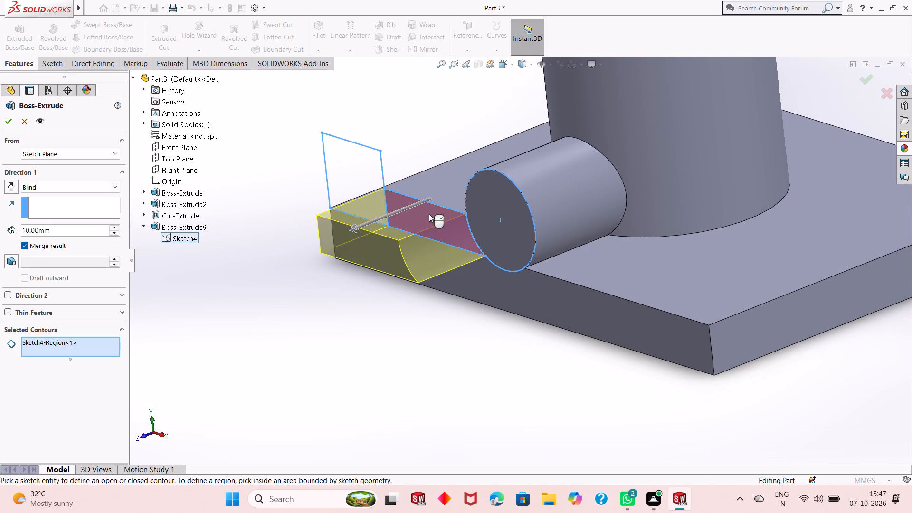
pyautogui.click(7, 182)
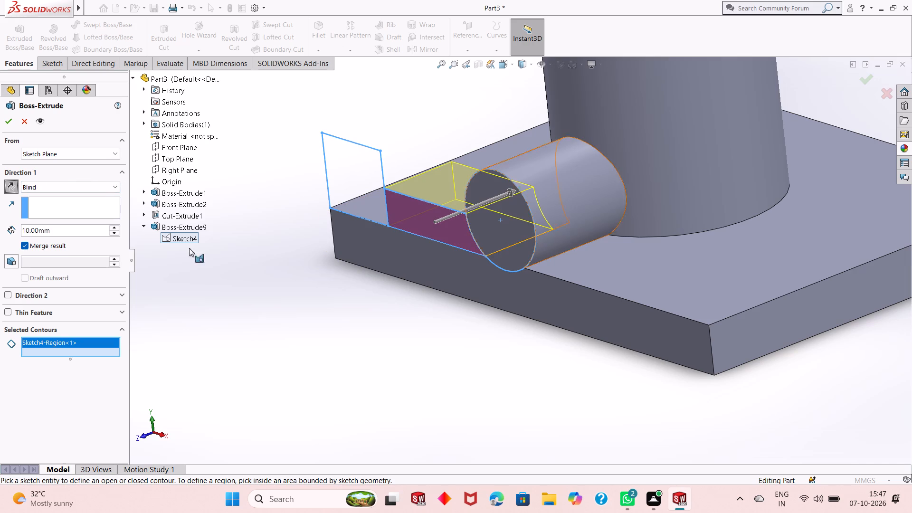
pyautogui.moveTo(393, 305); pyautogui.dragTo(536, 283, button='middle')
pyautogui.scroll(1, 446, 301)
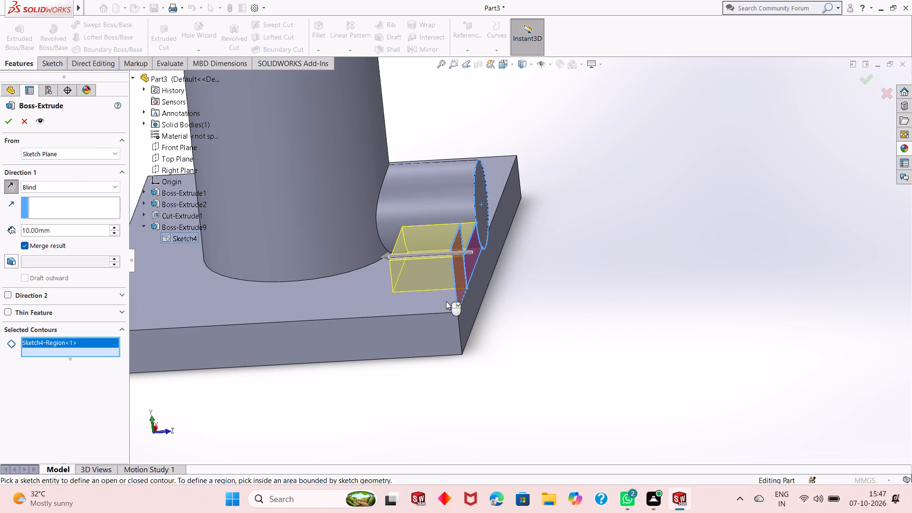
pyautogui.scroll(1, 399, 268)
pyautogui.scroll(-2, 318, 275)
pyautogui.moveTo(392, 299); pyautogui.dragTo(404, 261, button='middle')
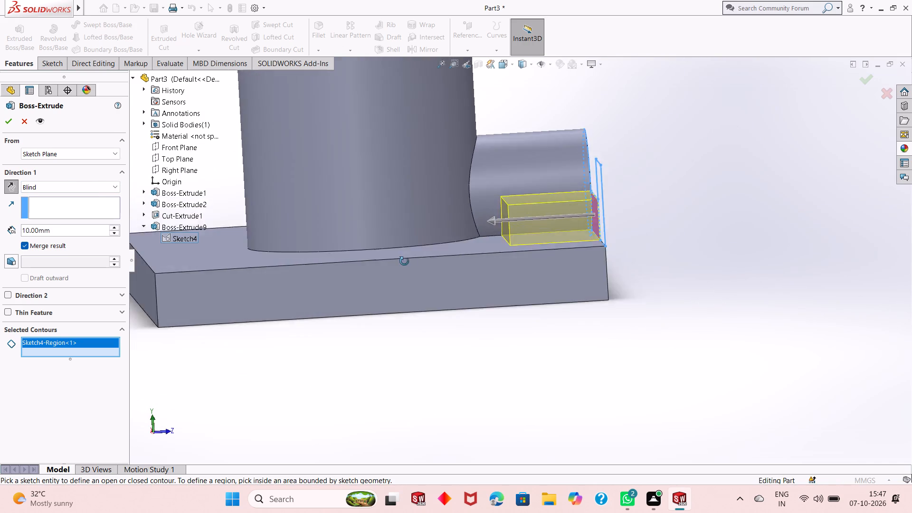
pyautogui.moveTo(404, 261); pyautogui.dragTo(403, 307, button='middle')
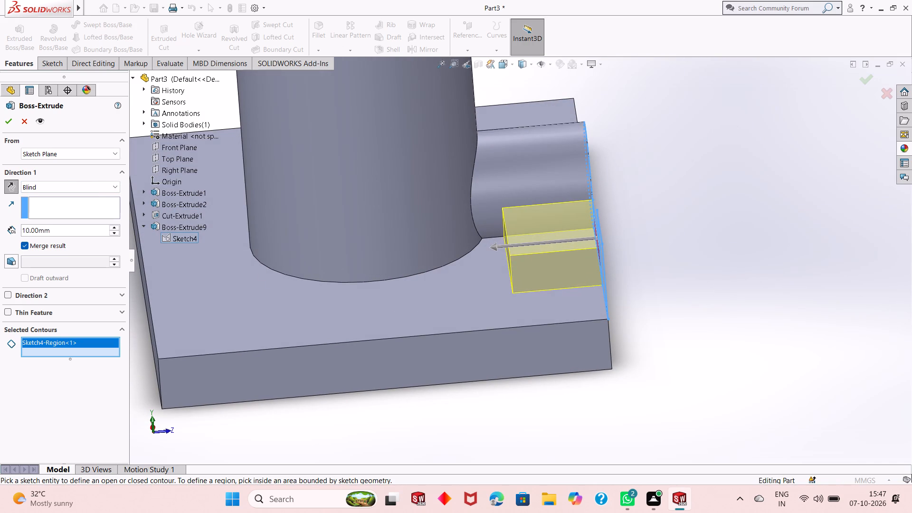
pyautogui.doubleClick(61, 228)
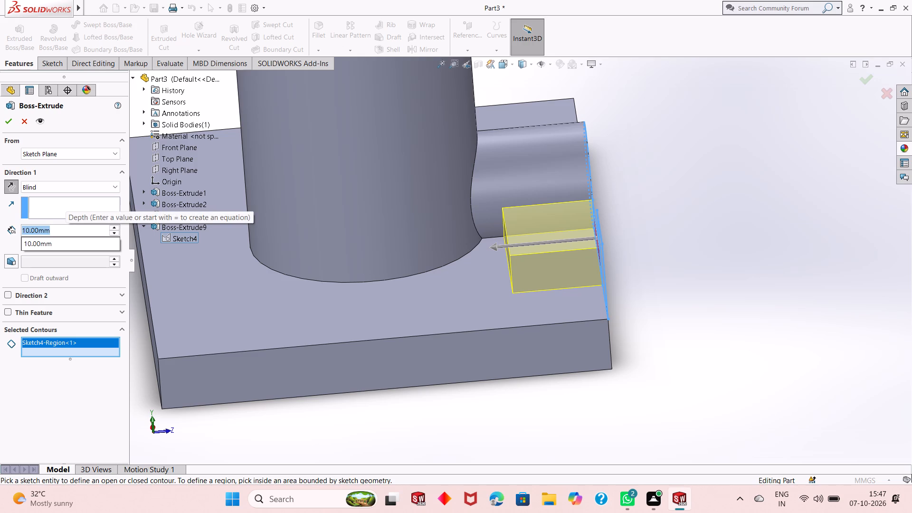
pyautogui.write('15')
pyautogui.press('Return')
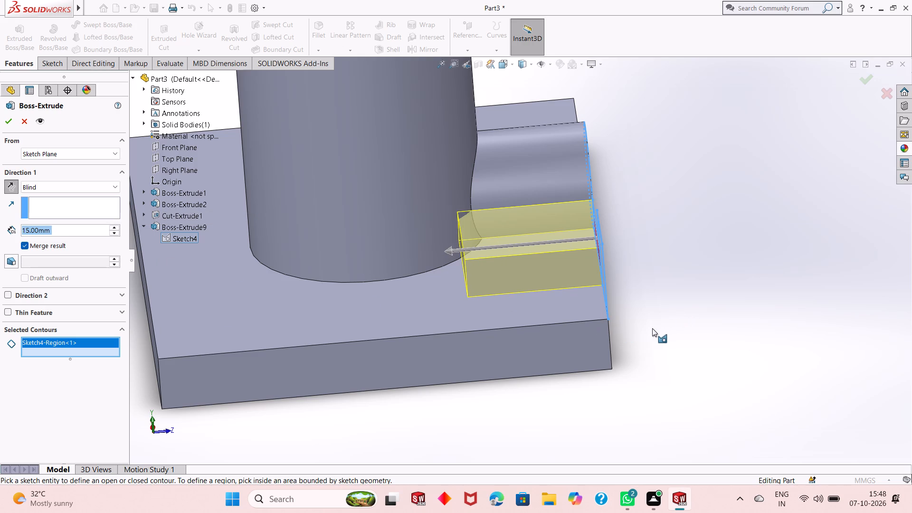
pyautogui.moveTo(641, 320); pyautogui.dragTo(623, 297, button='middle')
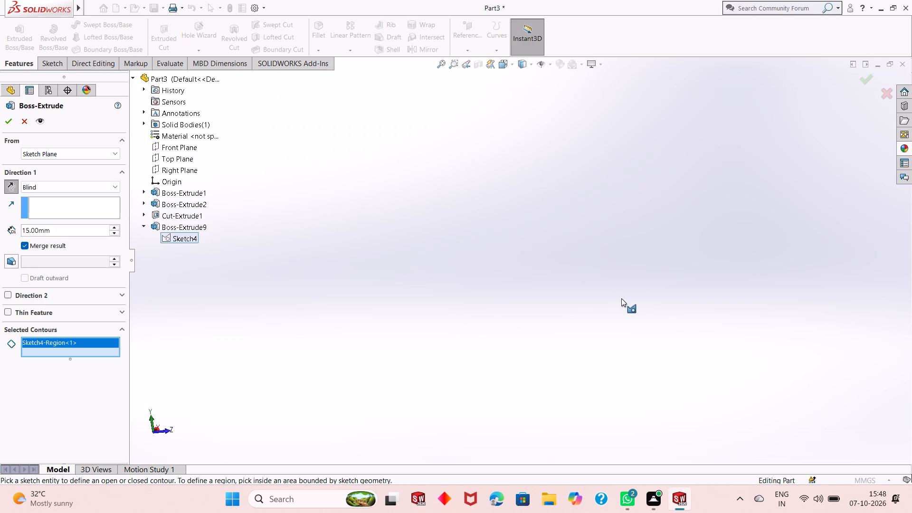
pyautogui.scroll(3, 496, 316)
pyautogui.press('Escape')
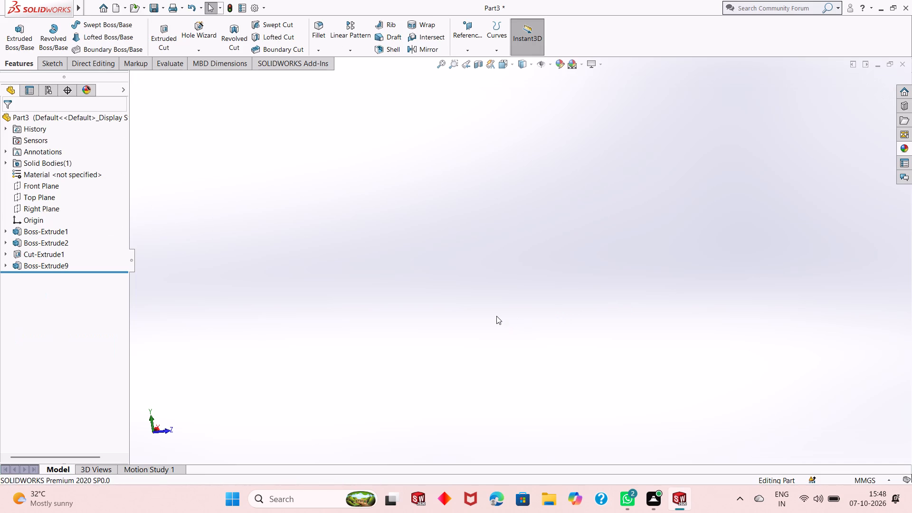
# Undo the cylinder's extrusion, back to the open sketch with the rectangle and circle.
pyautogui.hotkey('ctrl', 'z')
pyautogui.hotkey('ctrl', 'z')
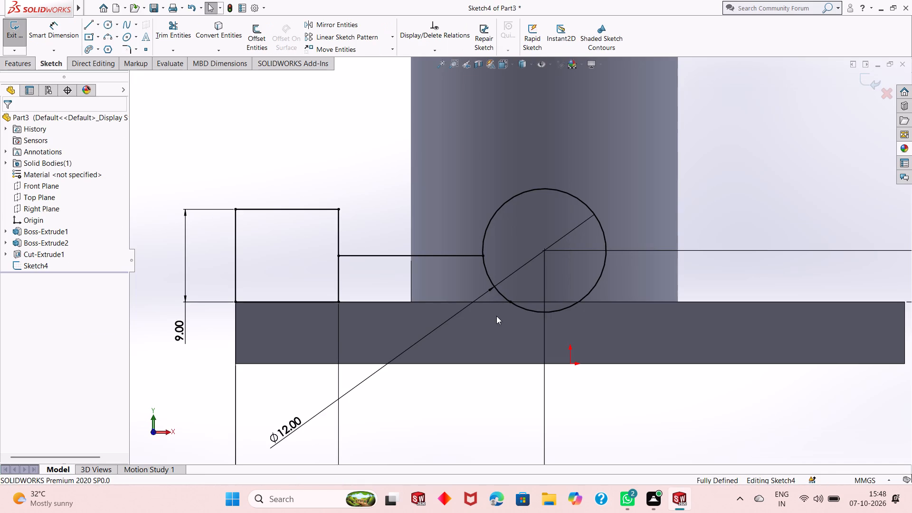
# Extrude both regions of the 12 mm circle in the reversed direction with the Up To Next end condition, merging the result.
pyautogui.scroll(2, 496, 316)
pyautogui.scroll(-1, 543, 300)
pyautogui.moveTo(543, 300); pyautogui.dragTo(523, 316, button='middle')
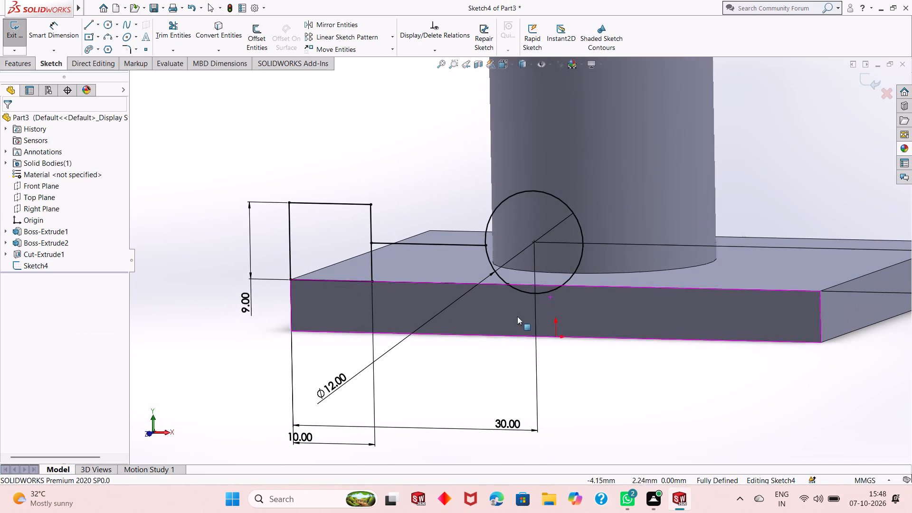
pyautogui.scroll(2, 501, 312)
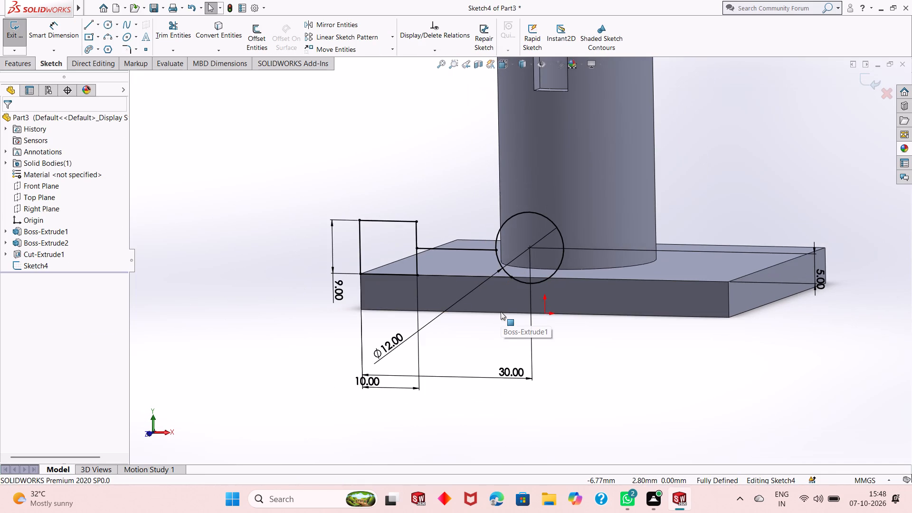
pyautogui.scroll(2, 500, 313)
pyautogui.scroll(-2, 595, 199)
pyautogui.scroll(1, 506, 292)
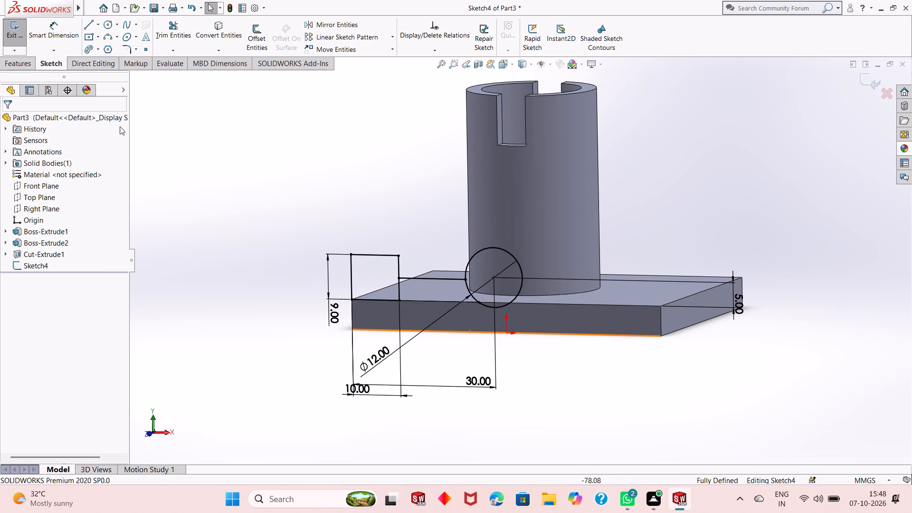
pyautogui.click(28, 64)
pyautogui.click(22, 34)
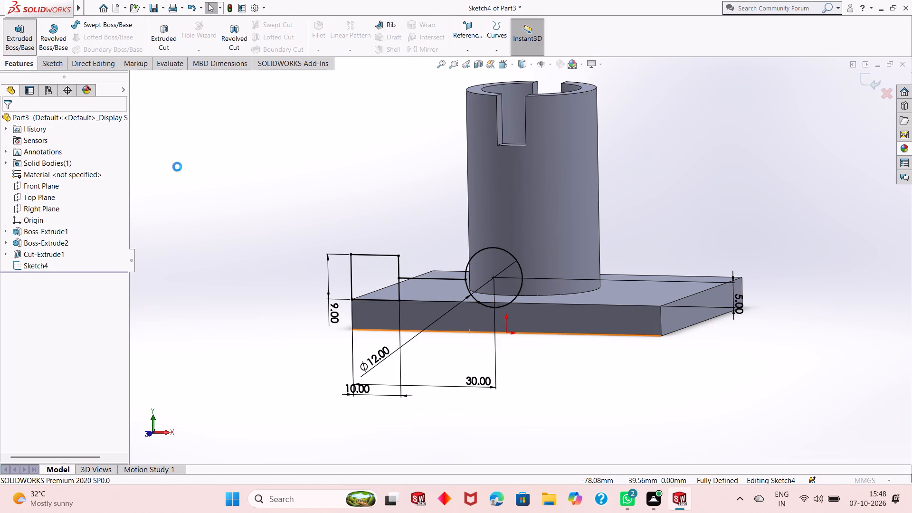
pyautogui.click(481, 267)
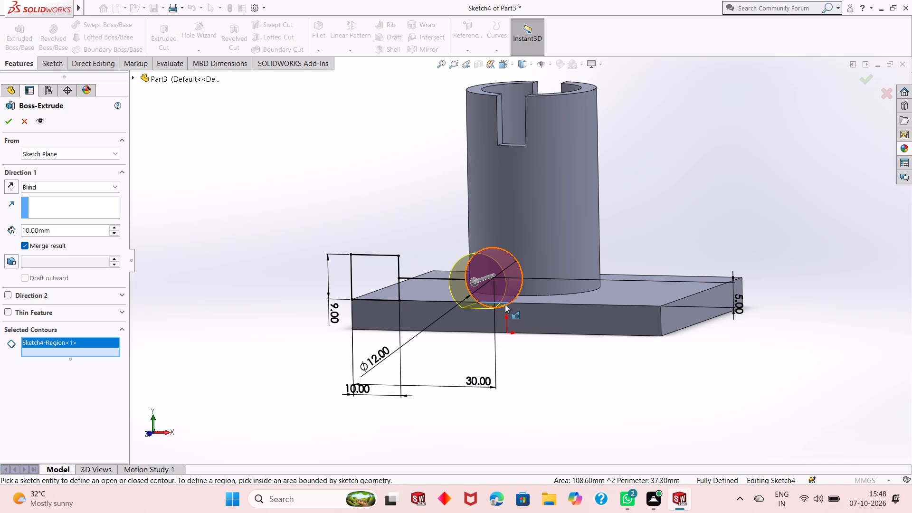
pyautogui.scroll(-15, 503, 303)
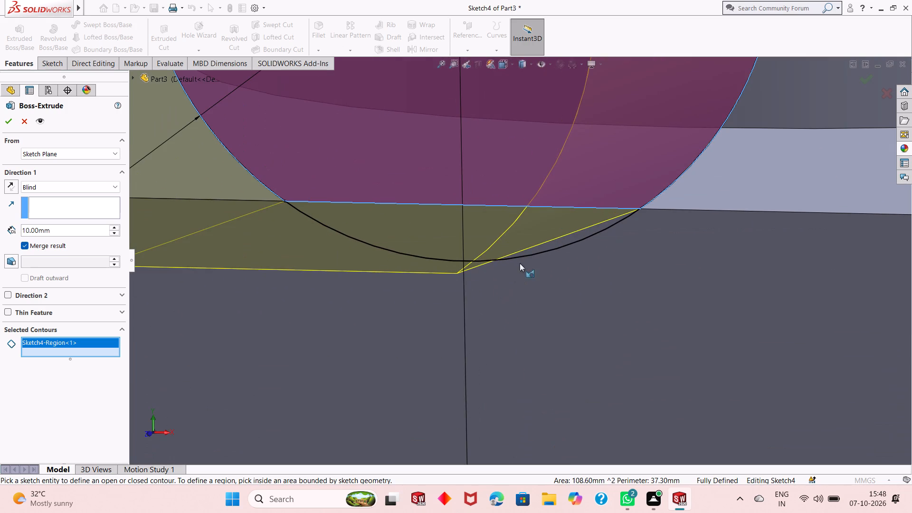
pyautogui.click(543, 246)
pyautogui.scroll(11, 481, 287)
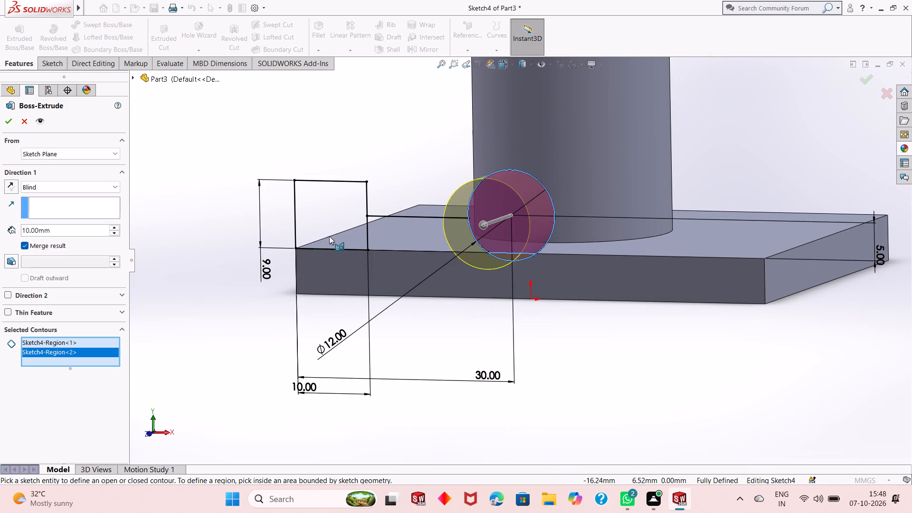
pyautogui.click(12, 189)
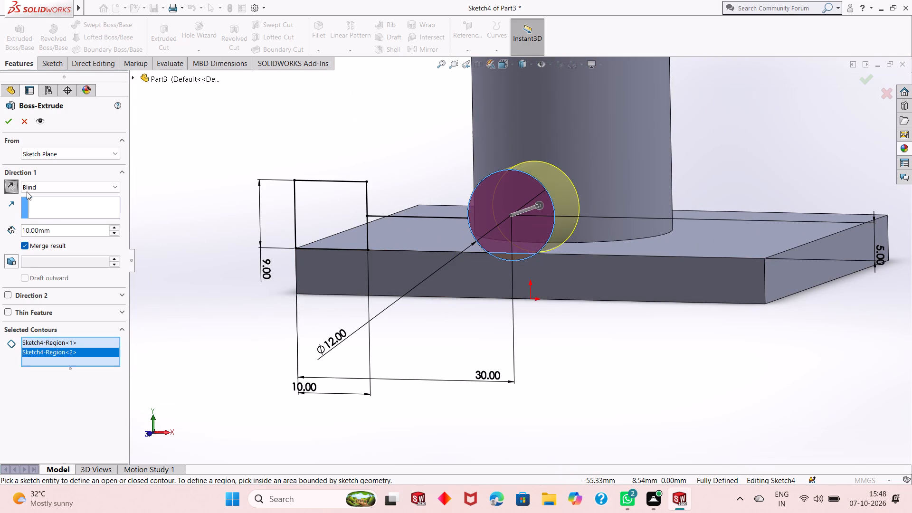
pyautogui.click(58, 191)
pyautogui.click(75, 214)
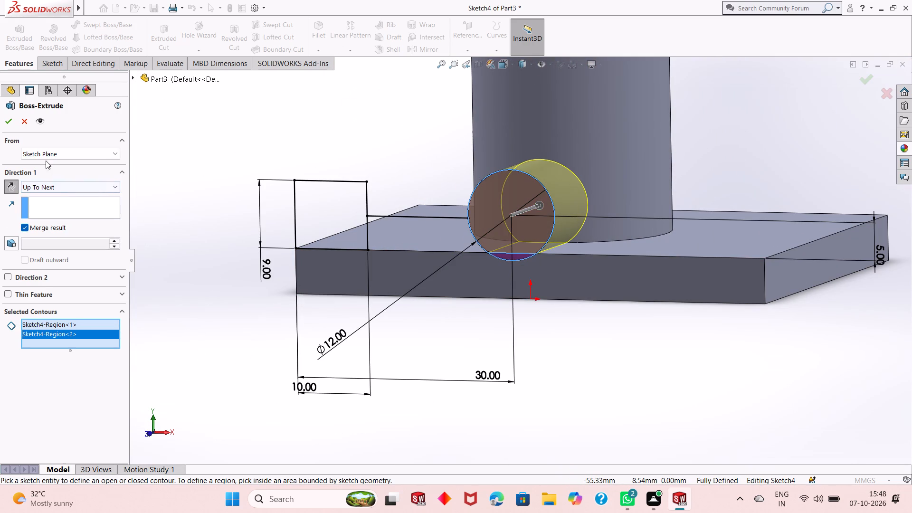
pyautogui.click(13, 123)
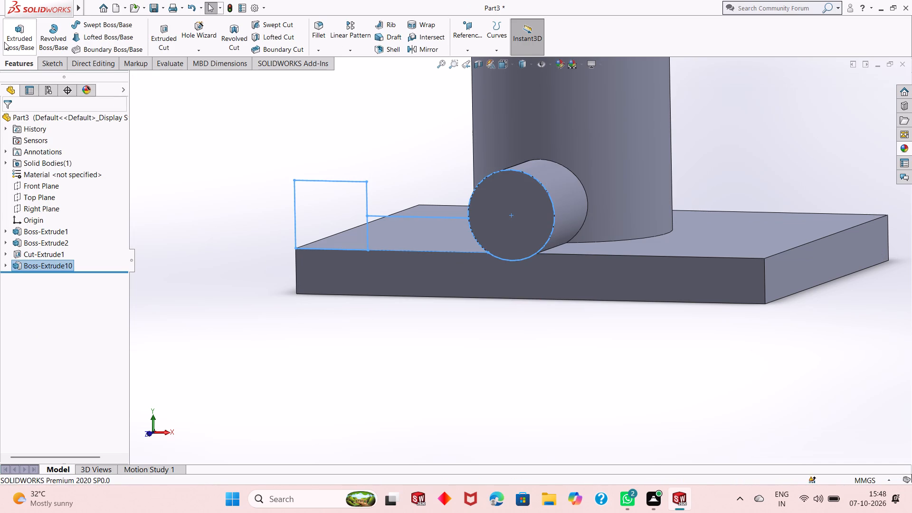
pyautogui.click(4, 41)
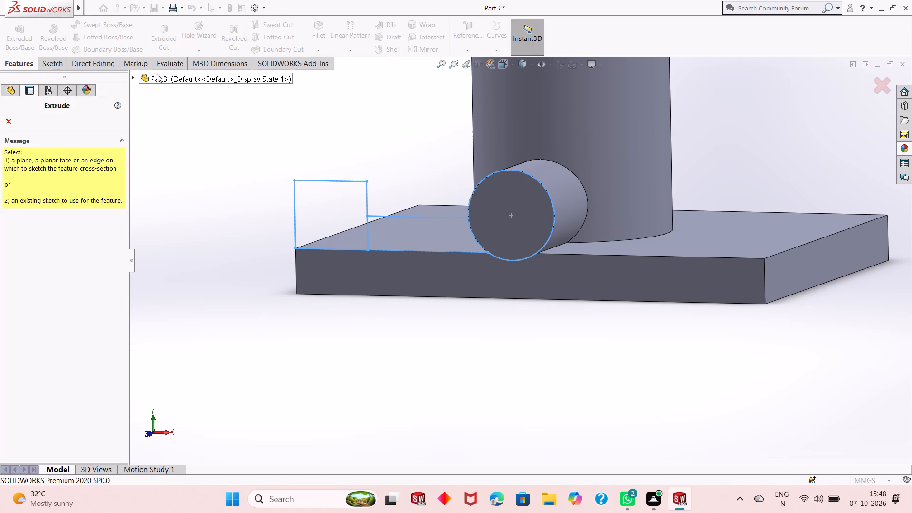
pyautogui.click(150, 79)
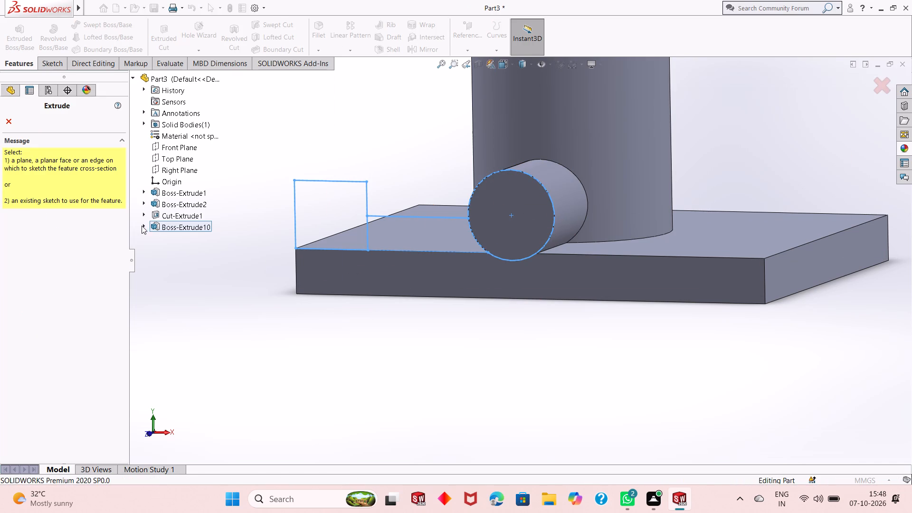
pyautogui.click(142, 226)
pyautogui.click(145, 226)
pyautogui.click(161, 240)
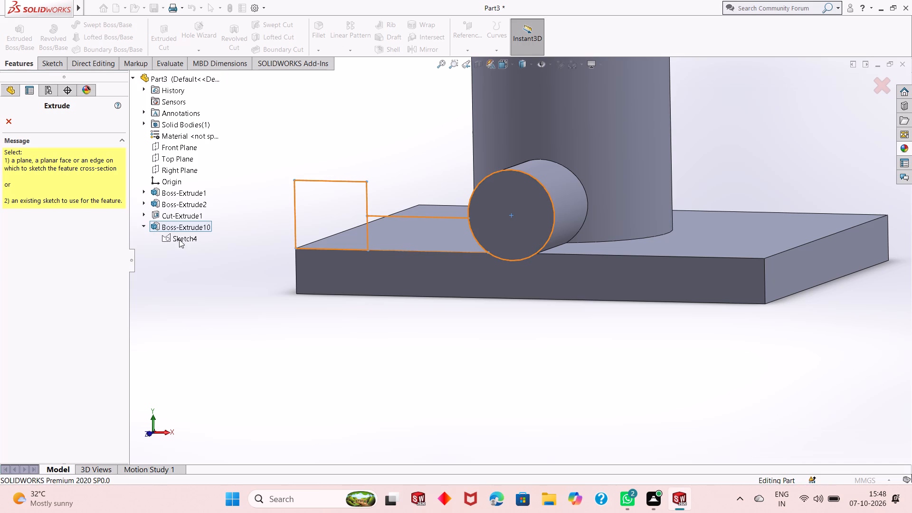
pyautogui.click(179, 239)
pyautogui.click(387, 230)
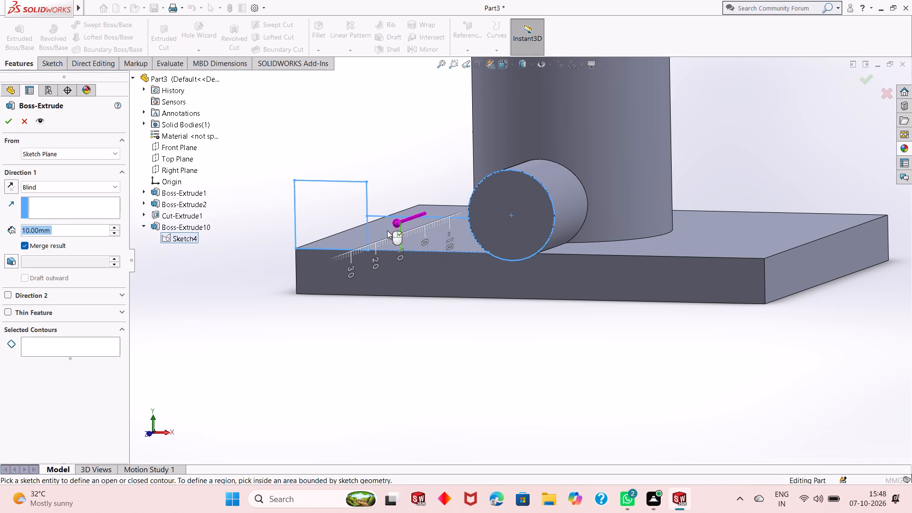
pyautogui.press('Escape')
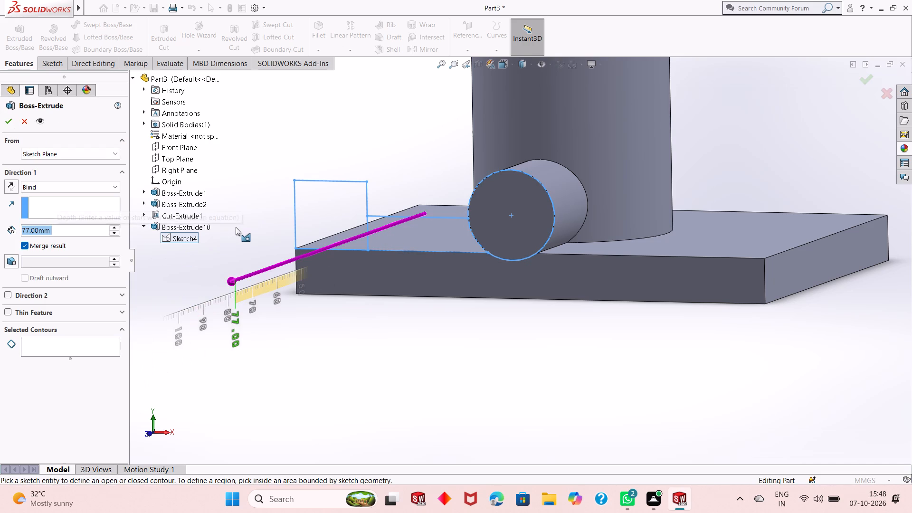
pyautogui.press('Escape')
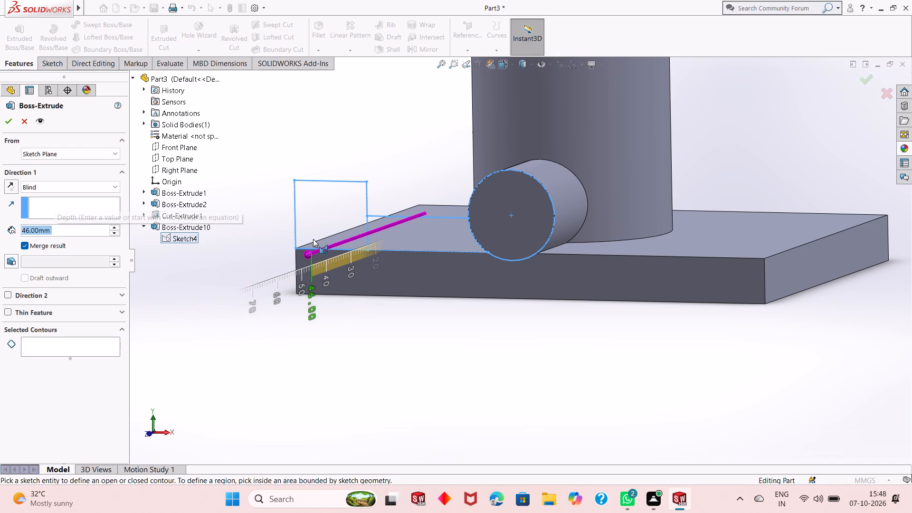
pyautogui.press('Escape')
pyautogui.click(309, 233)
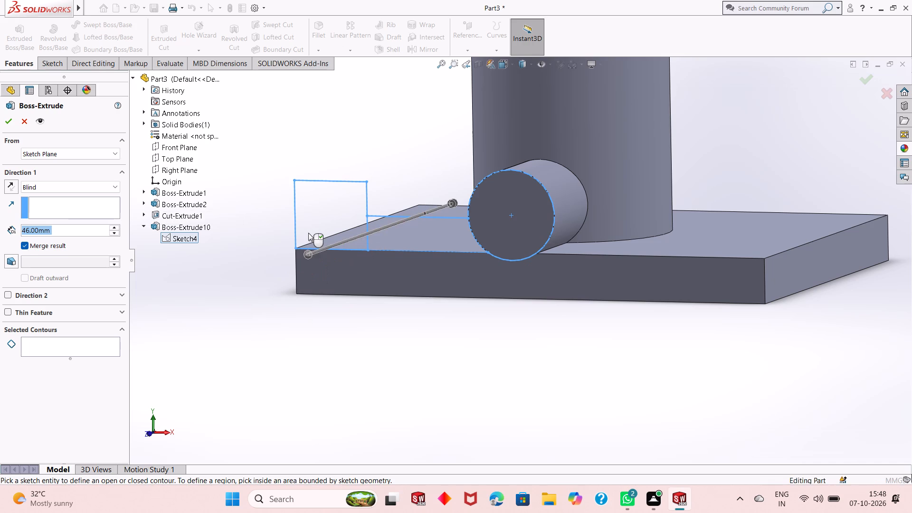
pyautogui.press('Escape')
# Extrude the Sketch4 region between the rectangle and the circle 15 mm blind in the reversed direction, merging the result.
pyautogui.click(15, 46)
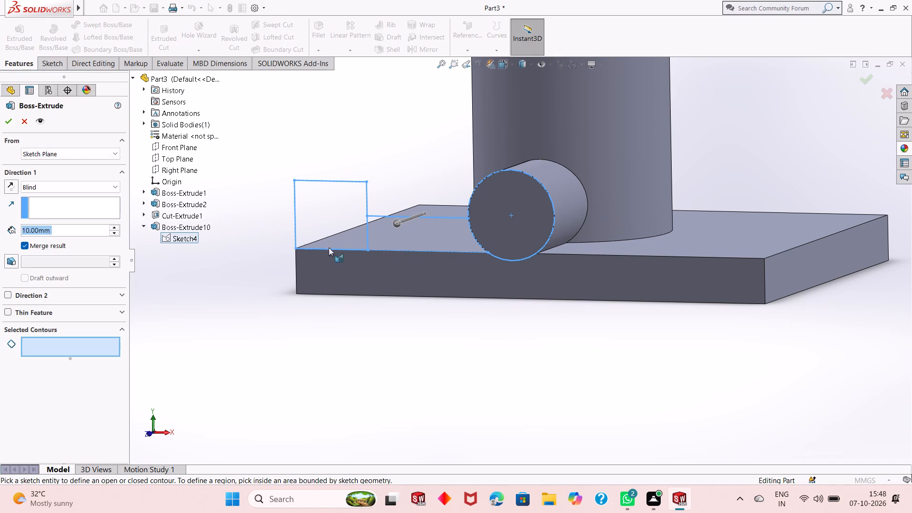
pyautogui.click(400, 242)
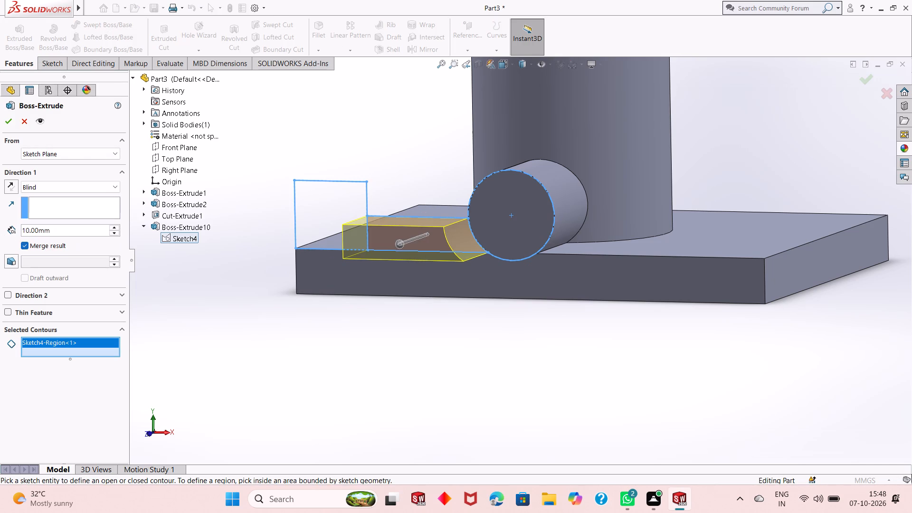
pyautogui.click(11, 190)
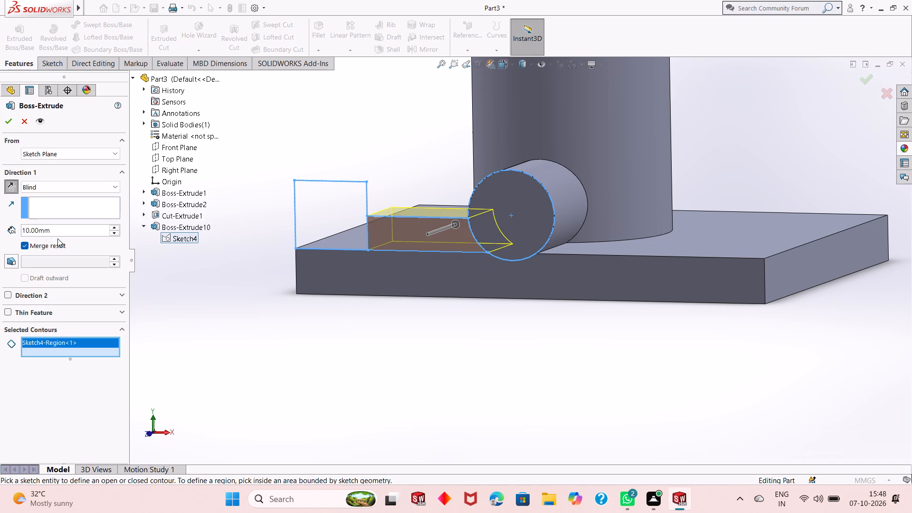
pyautogui.doubleClick(59, 229)
pyautogui.write('15')
pyautogui.press('Return')
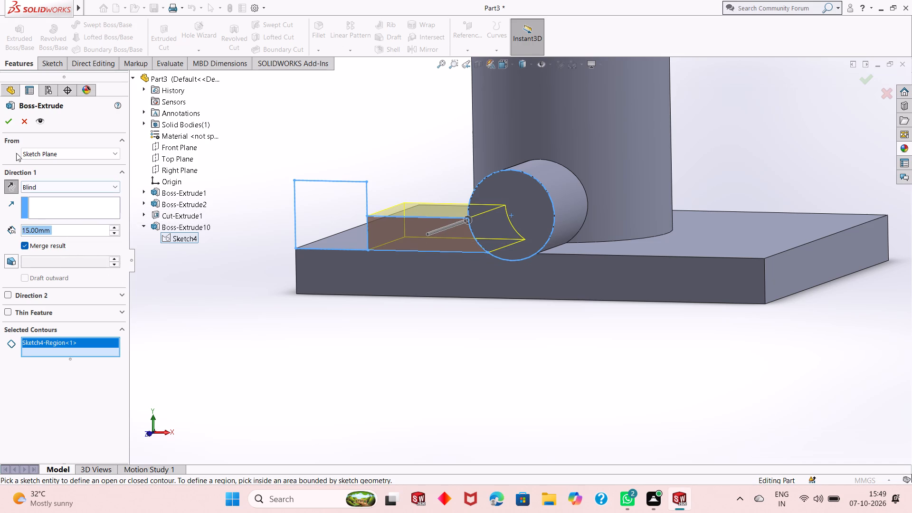
pyautogui.click(13, 125)
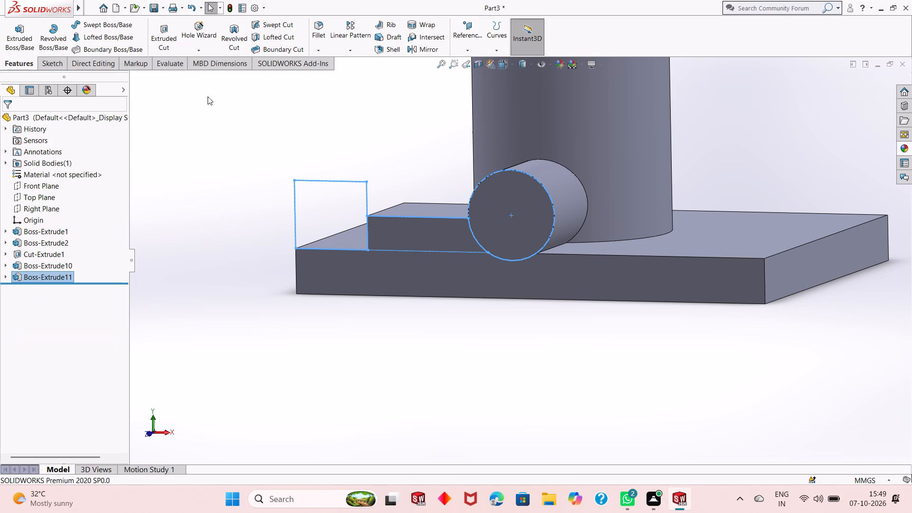
# Extrude the Sketch4 rectangle region 15 mm blind in the reversed direction, merging it with the plate.
pyautogui.click(18, 39)
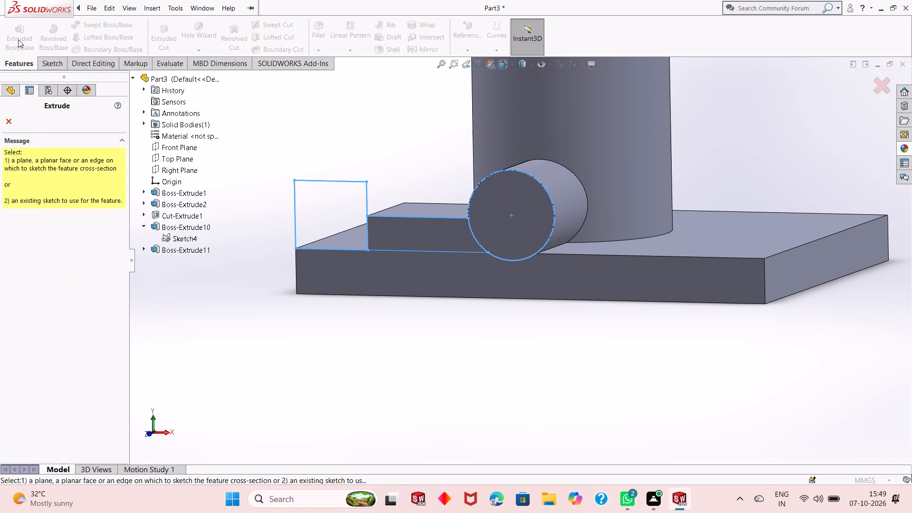
pyautogui.click(144, 244)
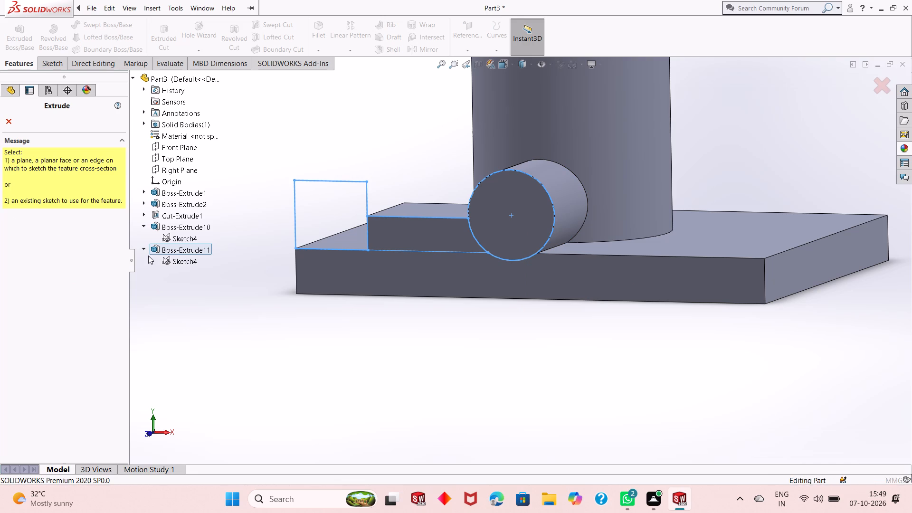
pyautogui.click(169, 261)
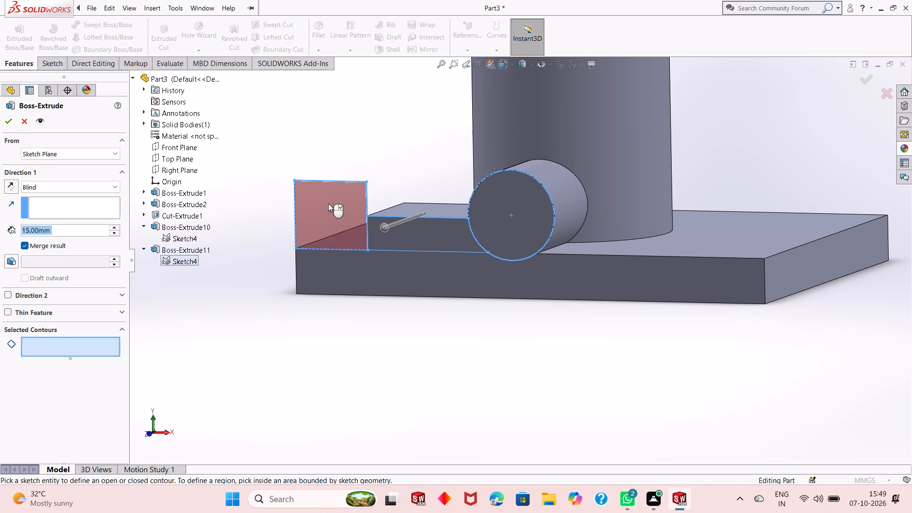
pyautogui.click(328, 203)
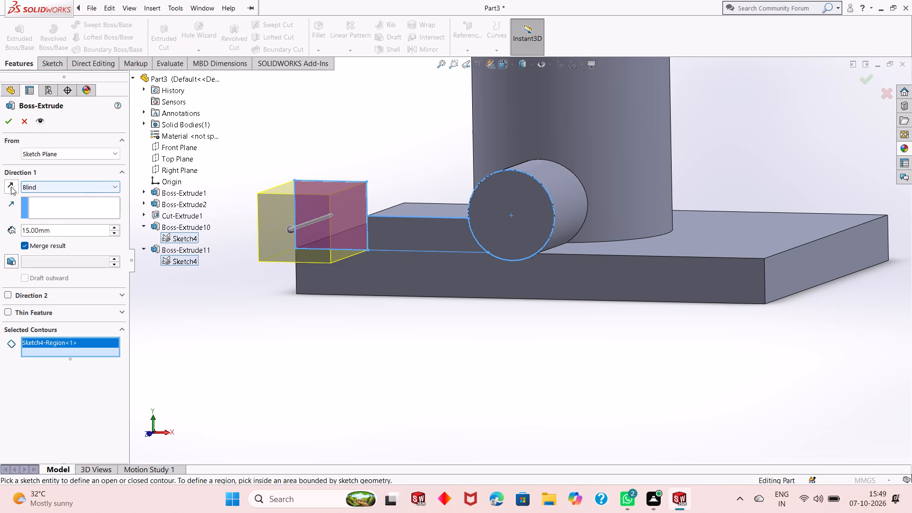
pyautogui.click(11, 187)
pyautogui.click(11, 123)
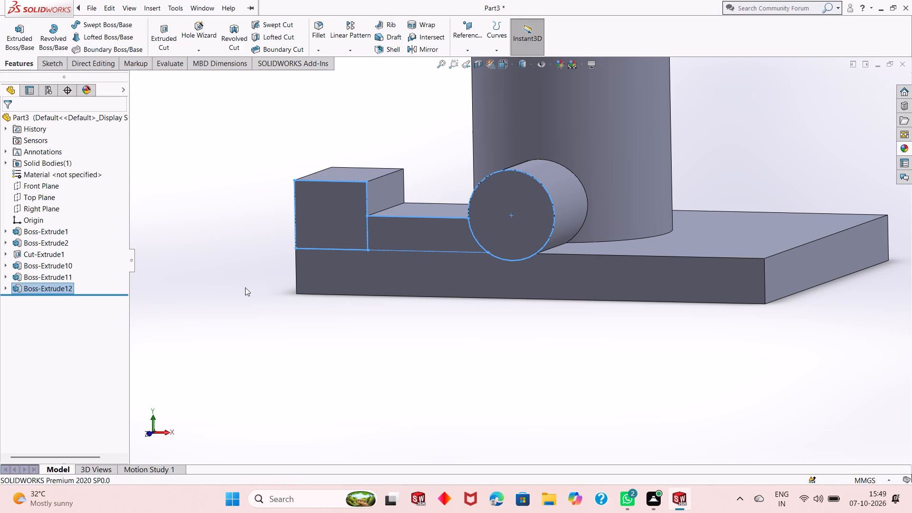
pyautogui.click(246, 310)
# Start a new sketch on the base plate's side face that includes the end of the raised corner block.
pyautogui.moveTo(423, 253); pyautogui.dragTo(394, 293, button='middle')
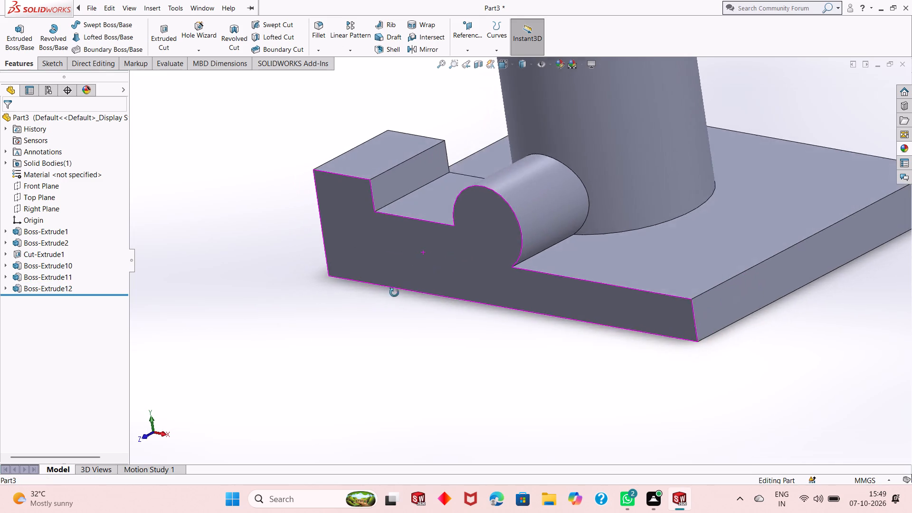
pyautogui.moveTo(394, 293); pyautogui.dragTo(554, 304, button='middle')
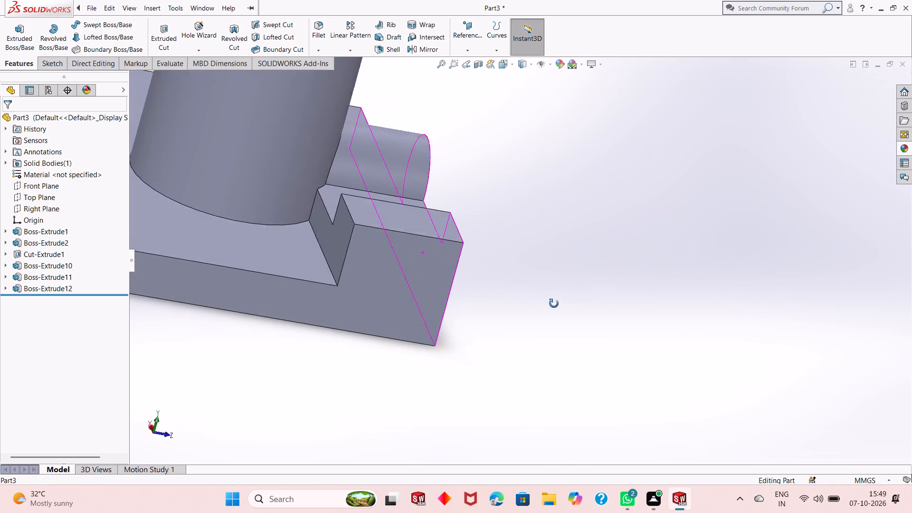
pyautogui.moveTo(554, 304); pyautogui.dragTo(527, 291, button='middle')
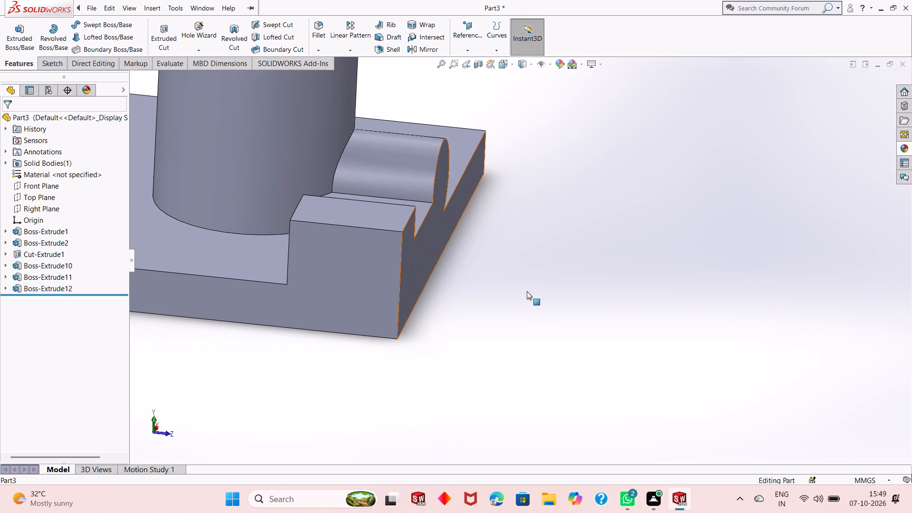
pyautogui.scroll(2, 430, 332)
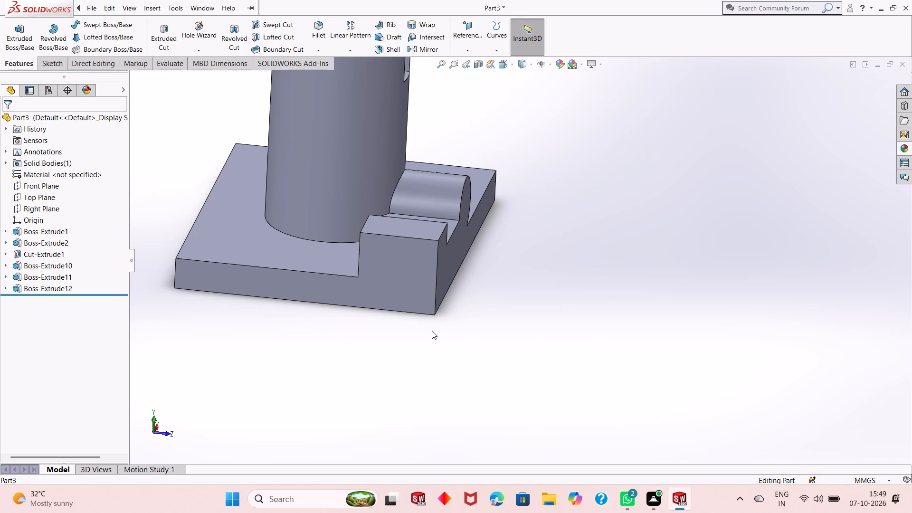
pyautogui.moveTo(458, 350); pyautogui.dragTo(451, 303, button='middle')
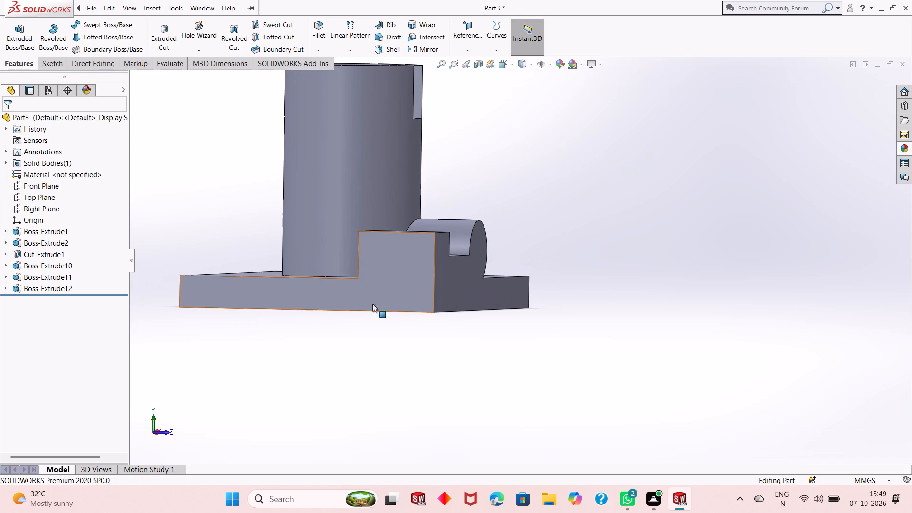
pyautogui.click(327, 286)
pyautogui.click(370, 257)
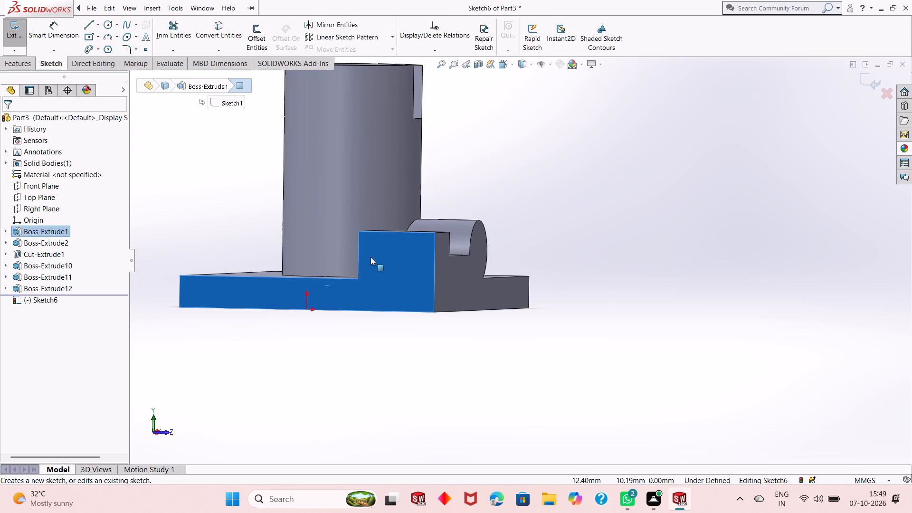
pyautogui.hotkey('ctrl', '8')
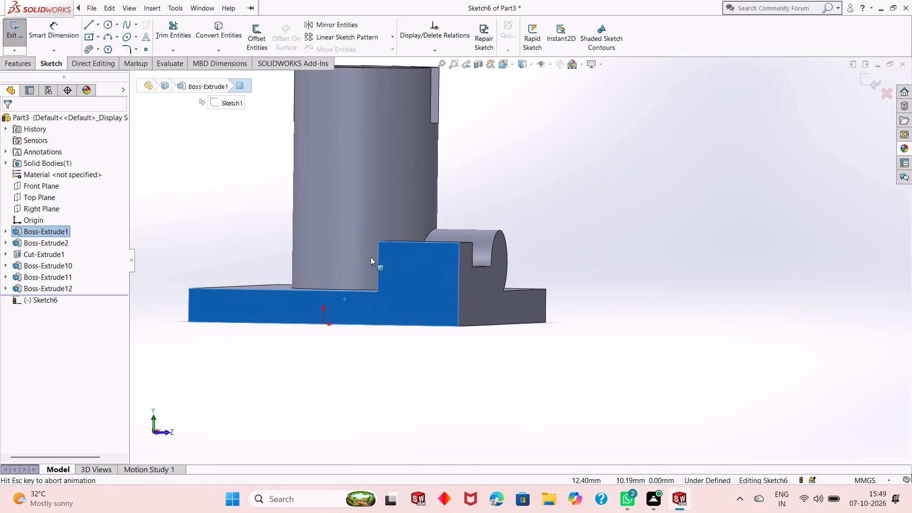
pyautogui.press('Escape')
pyautogui.press('Escape')
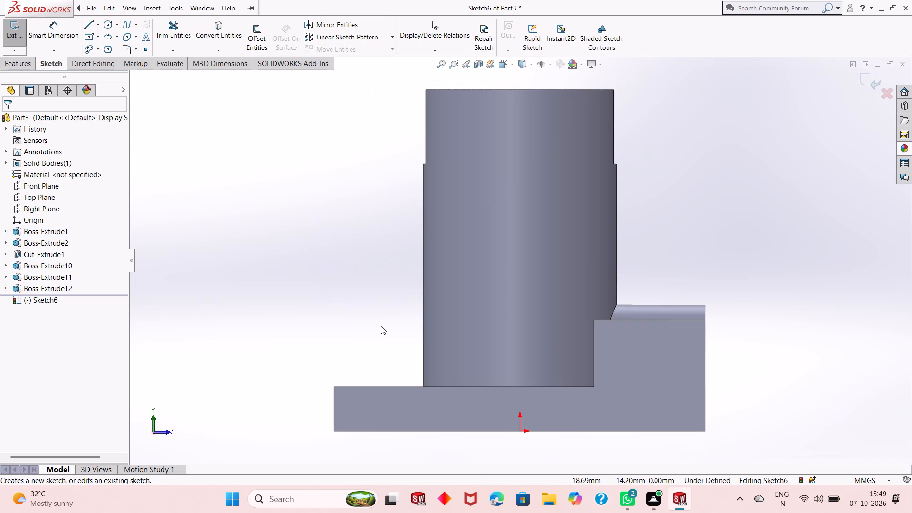
# Sketch a corner rectangle about 24 mm wide and 35 mm high, starting where the corner block meets the plate's top edge.
pyautogui.scroll(2, 381, 326)
pyautogui.scroll(-1, 576, 318)
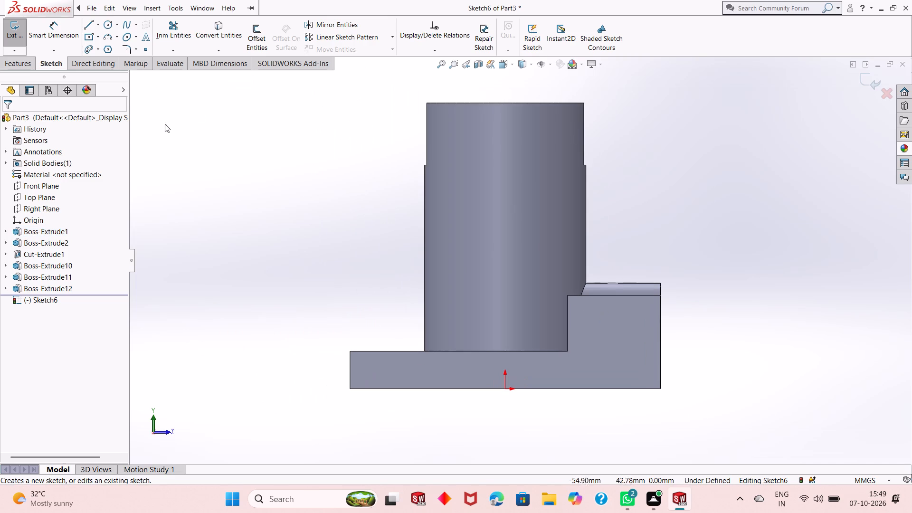
pyautogui.click(96, 35)
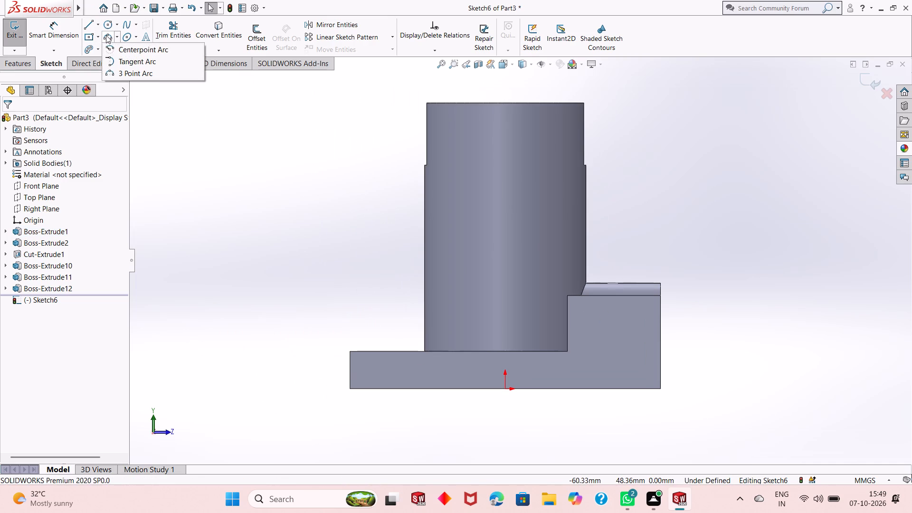
pyautogui.click(106, 49)
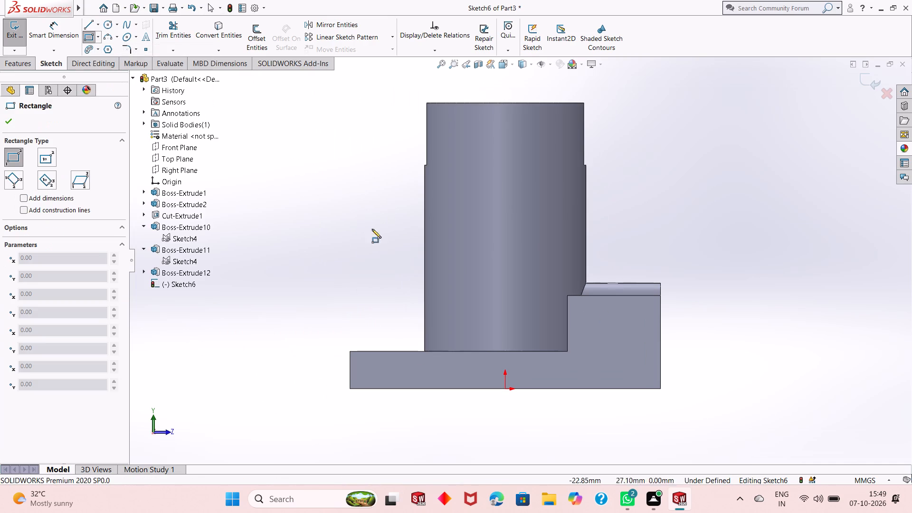
pyautogui.click(566, 352)
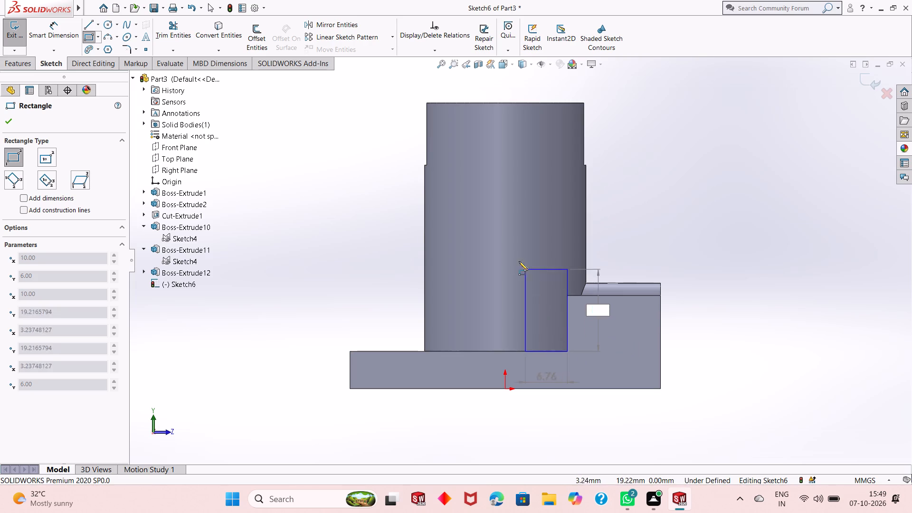
pyautogui.click(417, 136)
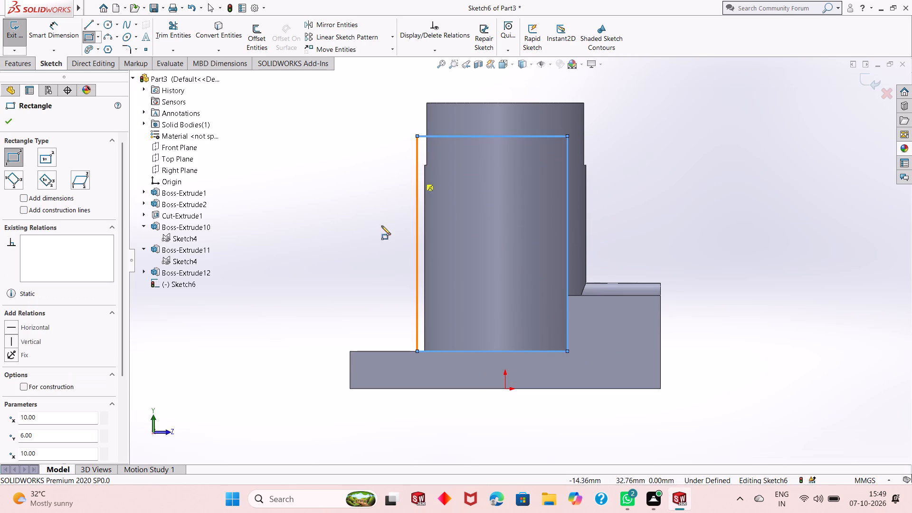
pyautogui.rightClick(263, 212)
pyautogui.click(284, 216)
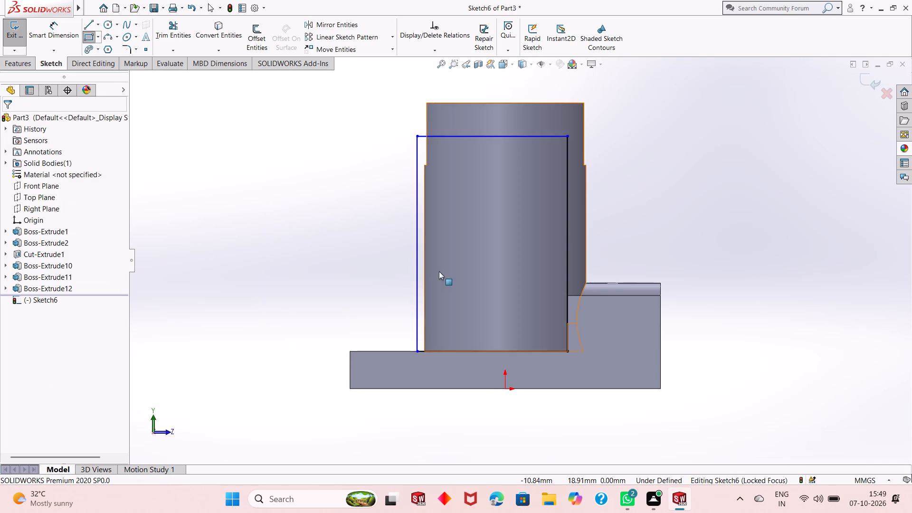
# Dimension the rectangle's free vertical side to a height of 30 mm.
pyautogui.scroll(1, 439, 271)
pyautogui.moveTo(666, 216); pyautogui.dragTo(603, 257, button='middle')
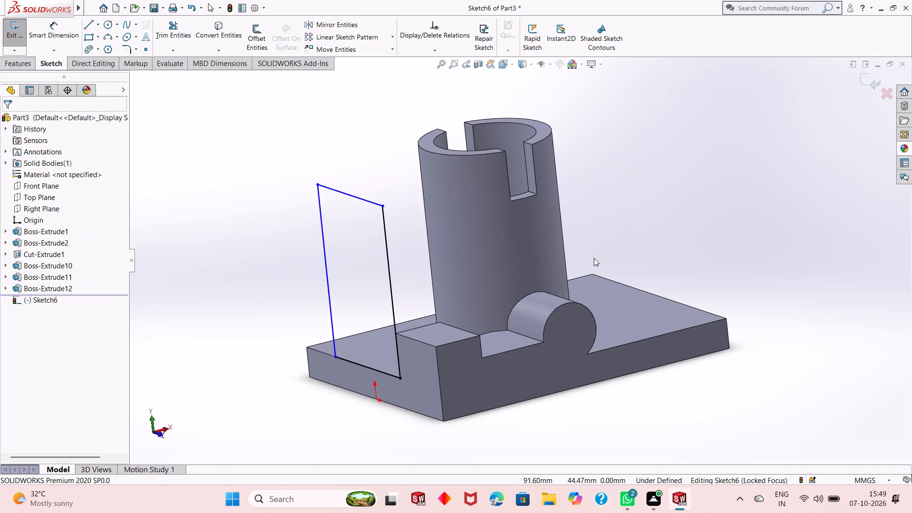
pyautogui.scroll(1, 372, 264)
pyautogui.moveTo(520, 222); pyautogui.dragTo(493, 262, button='middle')
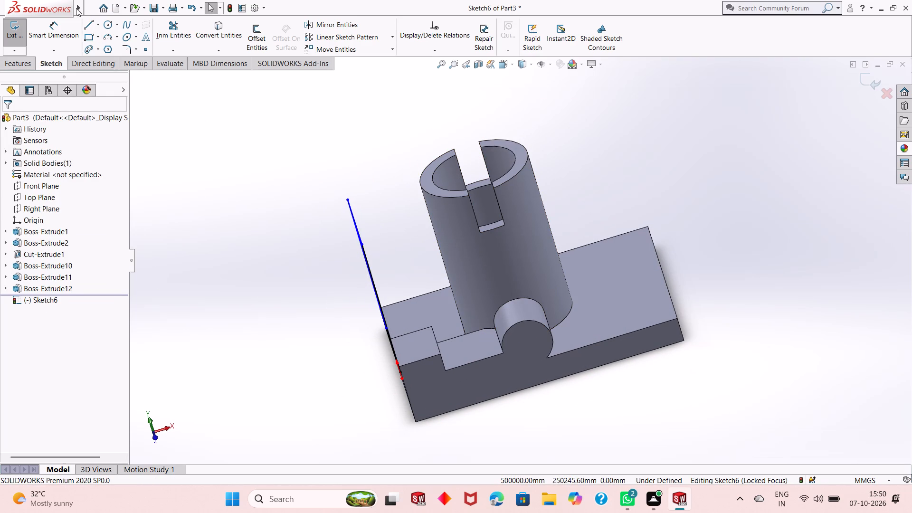
pyautogui.click(57, 37)
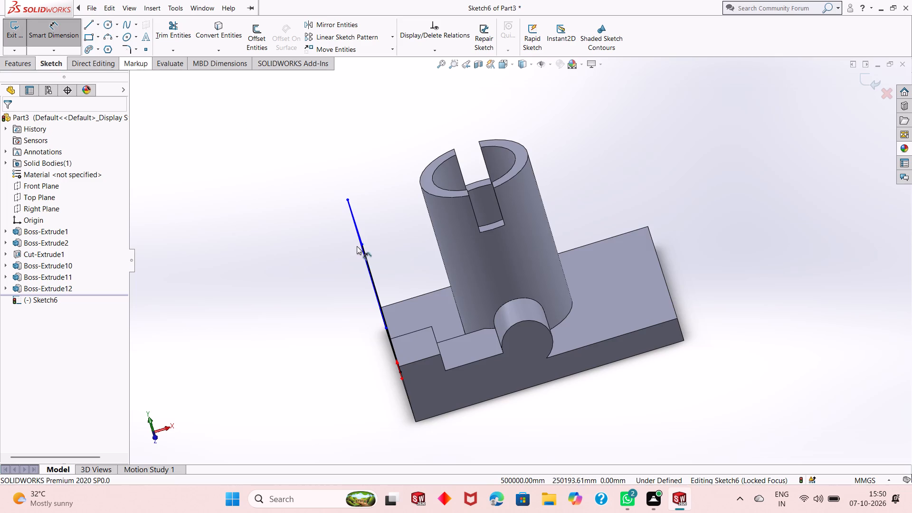
pyautogui.moveTo(357, 247); pyautogui.dragTo(363, 213, button='middle')
pyautogui.scroll(1, 363, 213)
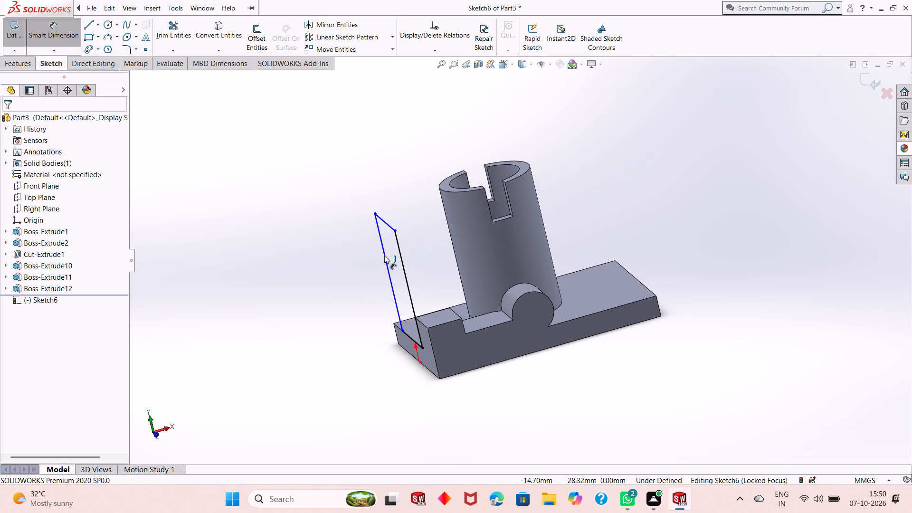
pyautogui.click(384, 255)
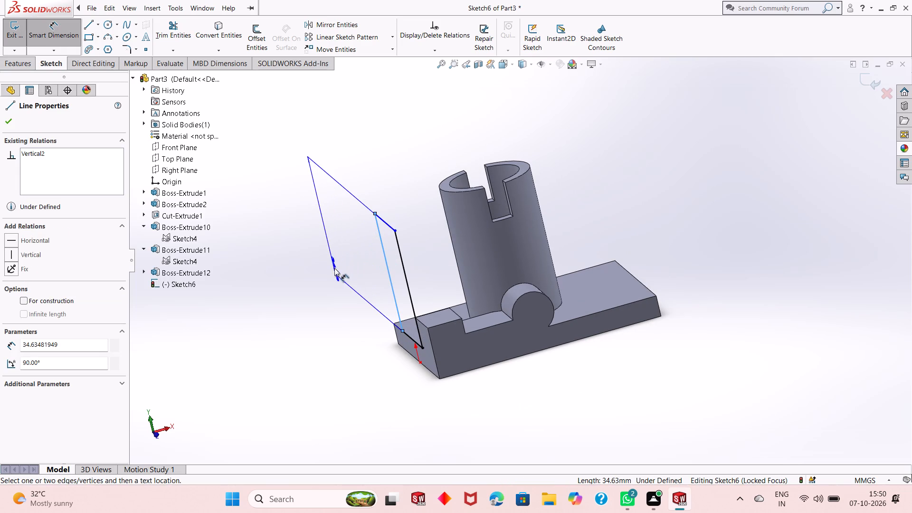
pyautogui.click(350, 242)
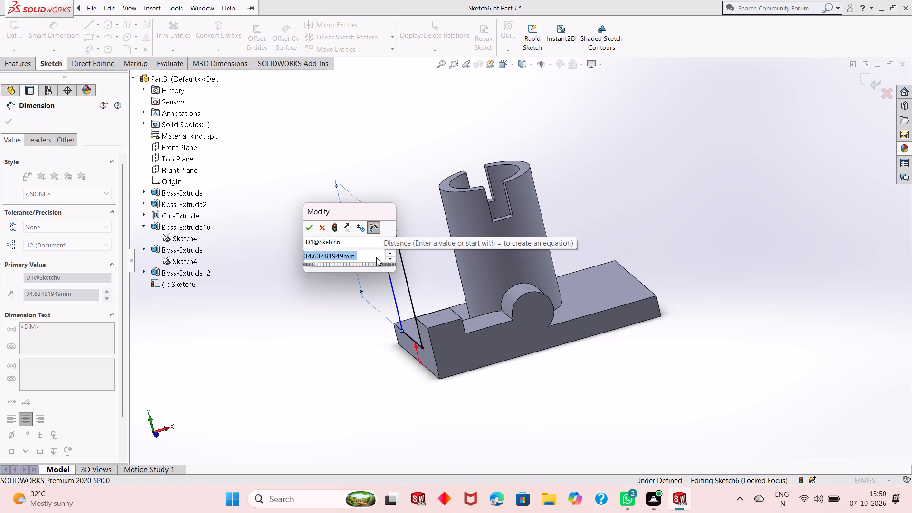
pyautogui.write('30')
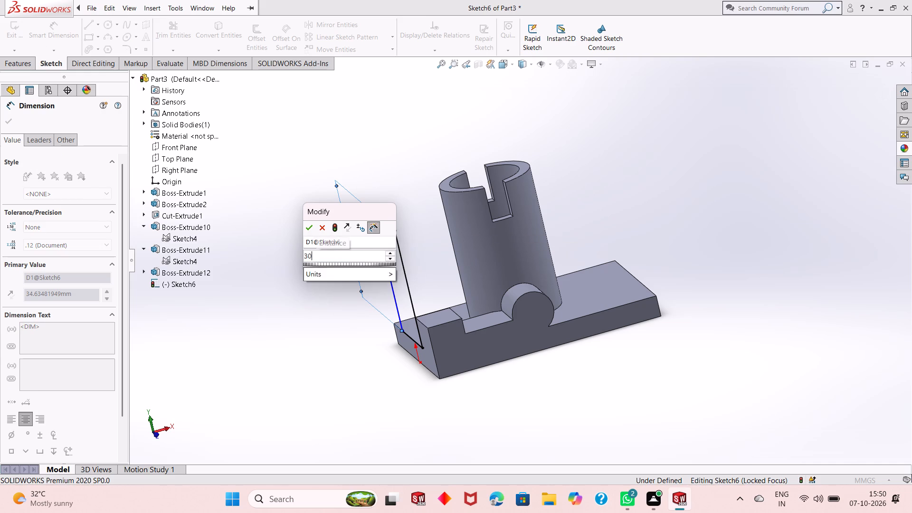
pyautogui.press('Return')
# Dimension the rectangle's bottom edge to a width of 15 mm and finish dimensioning.
pyautogui.scroll(-1, 462, 284)
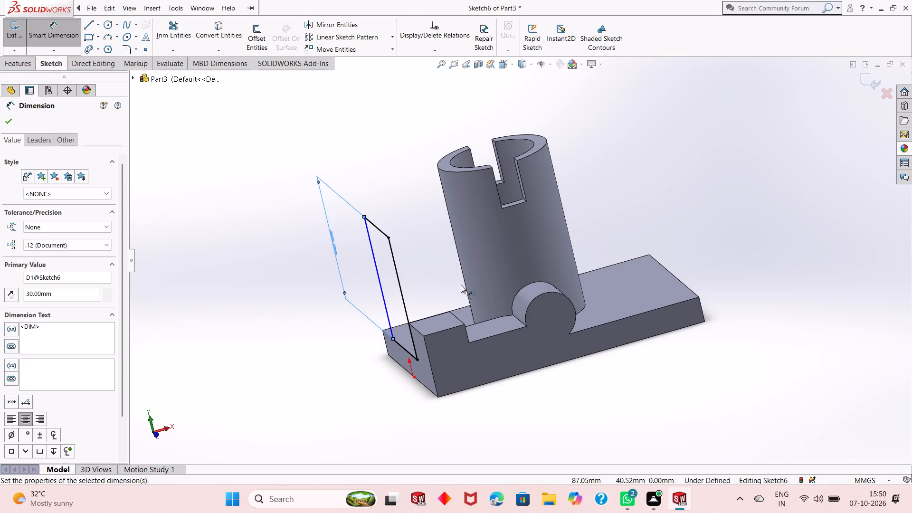
pyautogui.moveTo(361, 360); pyautogui.dragTo(397, 309, button='middle')
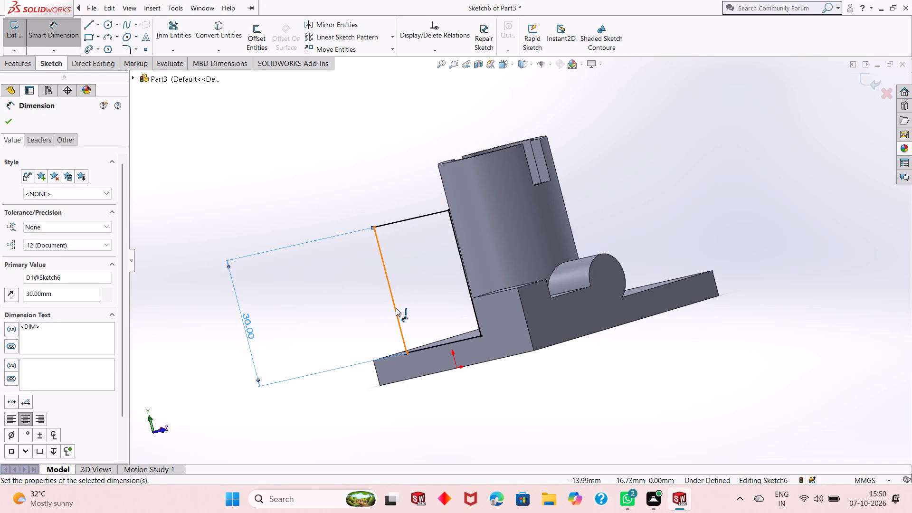
pyautogui.moveTo(396, 308); pyautogui.dragTo(416, 299, button='middle')
pyautogui.click(445, 345)
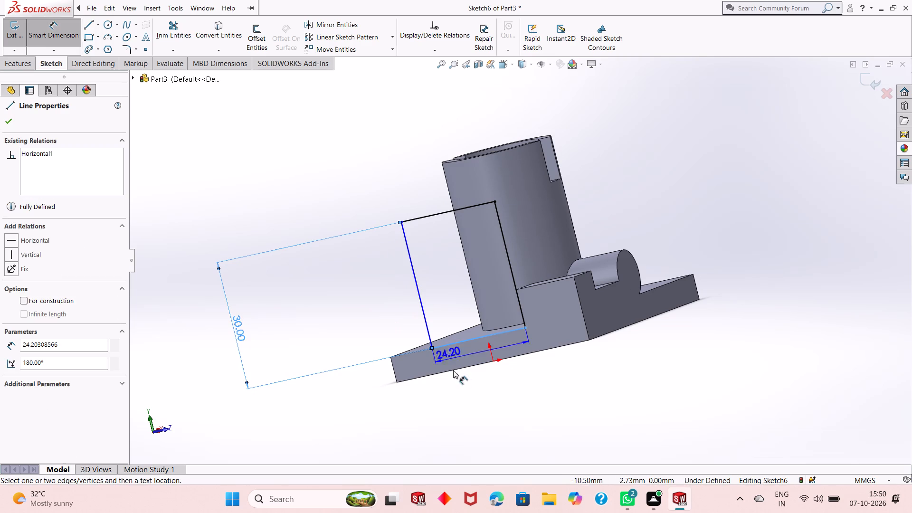
pyautogui.click(462, 397)
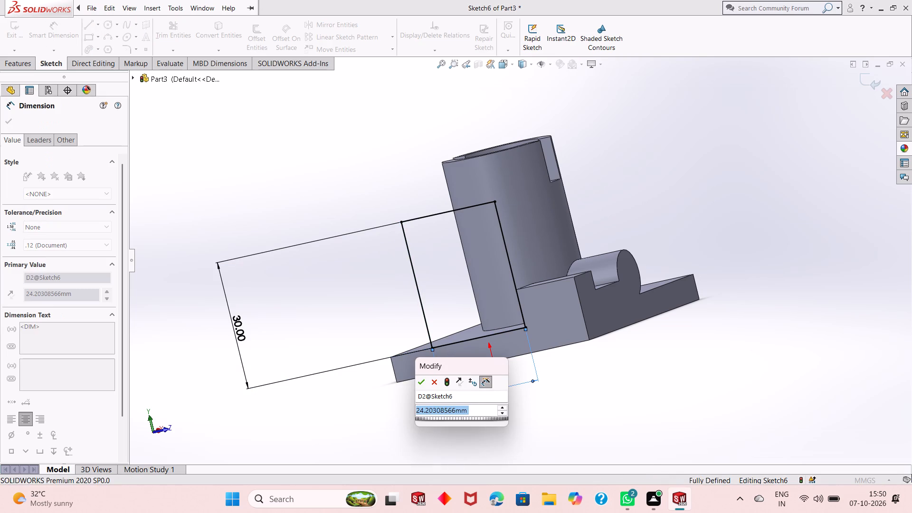
pyautogui.write('15')
pyautogui.press('Return')
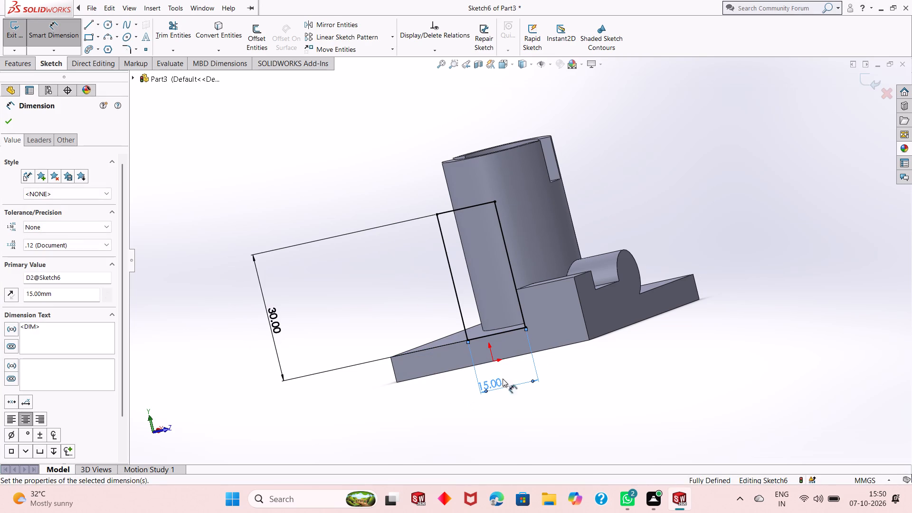
pyautogui.moveTo(611, 347); pyautogui.dragTo(510, 455, button='middle')
pyautogui.scroll(1, 498, 420)
pyautogui.moveTo(497, 402); pyautogui.dragTo(508, 401, button='middle')
pyautogui.scroll(1, 508, 401)
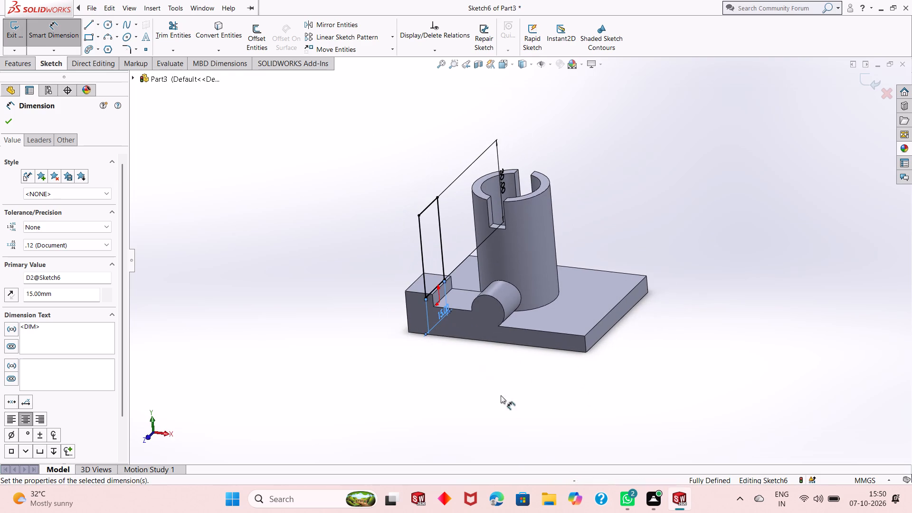
pyautogui.scroll(-2, 506, 270)
pyautogui.moveTo(486, 280); pyautogui.dragTo(478, 310, button='middle')
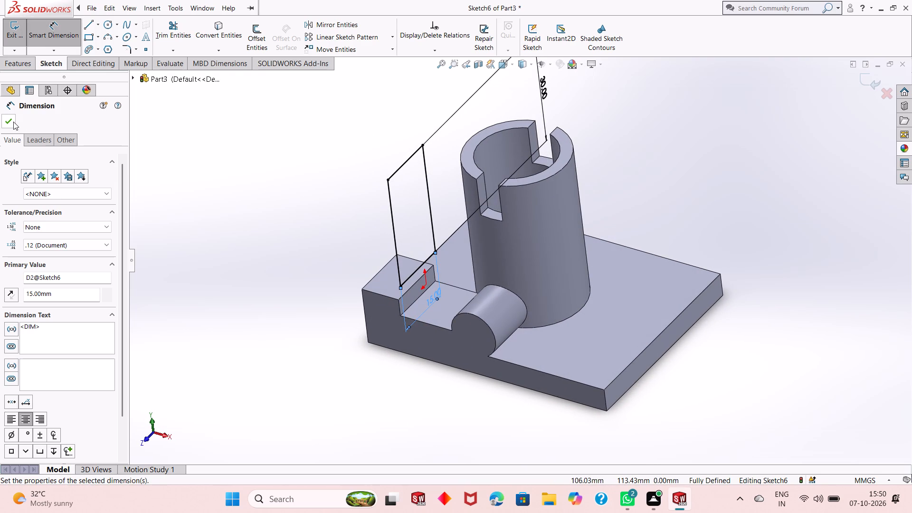
pyautogui.click(12, 122)
# Extrude the 15 x 30 mm rectangle in the reversed direction towards the tube with the Up To Next end condition, merging the result.
pyautogui.click(14, 60)
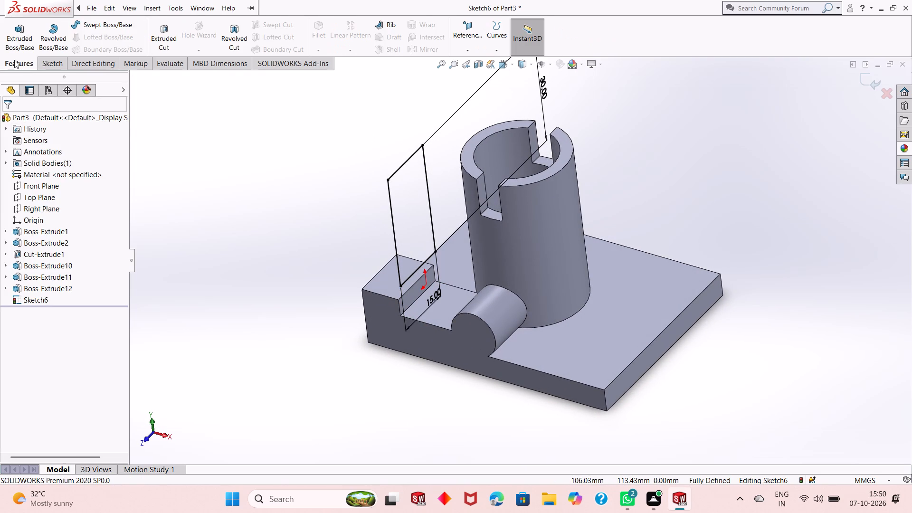
pyautogui.click(27, 38)
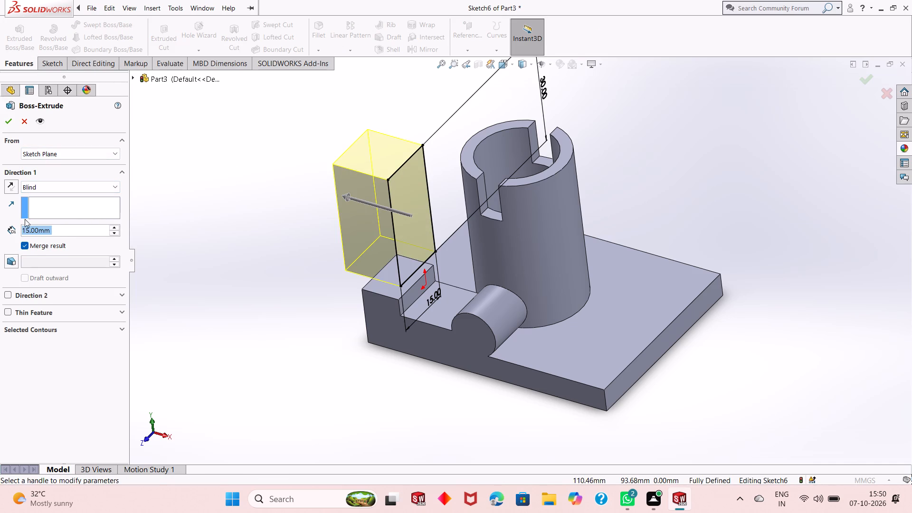
pyautogui.click(13, 185)
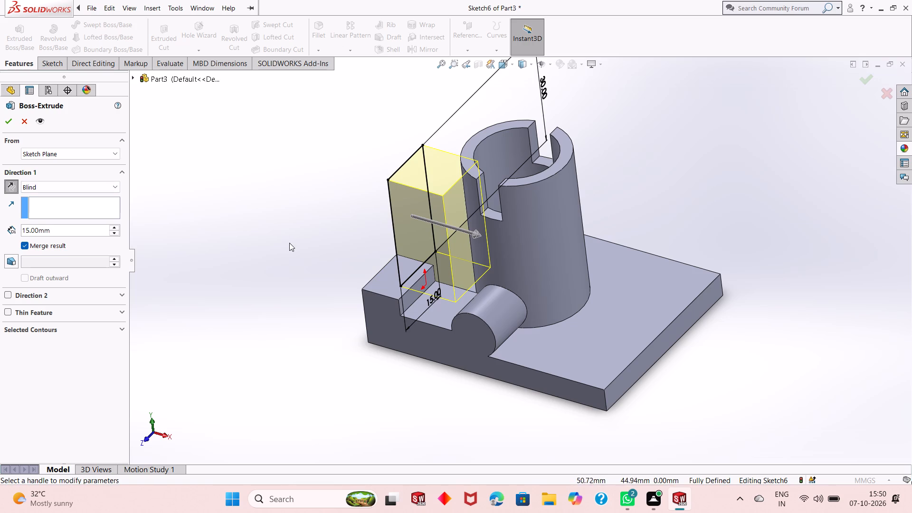
pyautogui.moveTo(289, 243); pyautogui.dragTo(308, 190, button='middle')
pyautogui.moveTo(308, 190); pyautogui.dragTo(316, 174, button='middle')
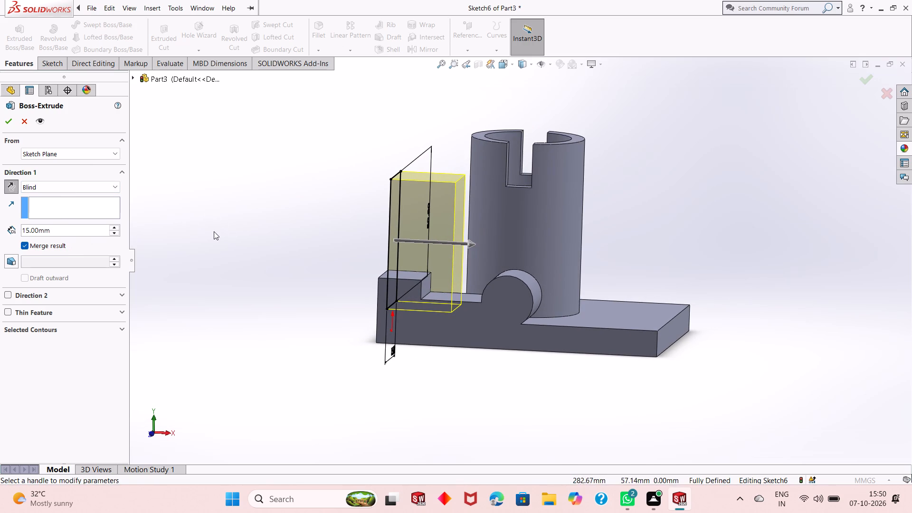
pyautogui.click(70, 188)
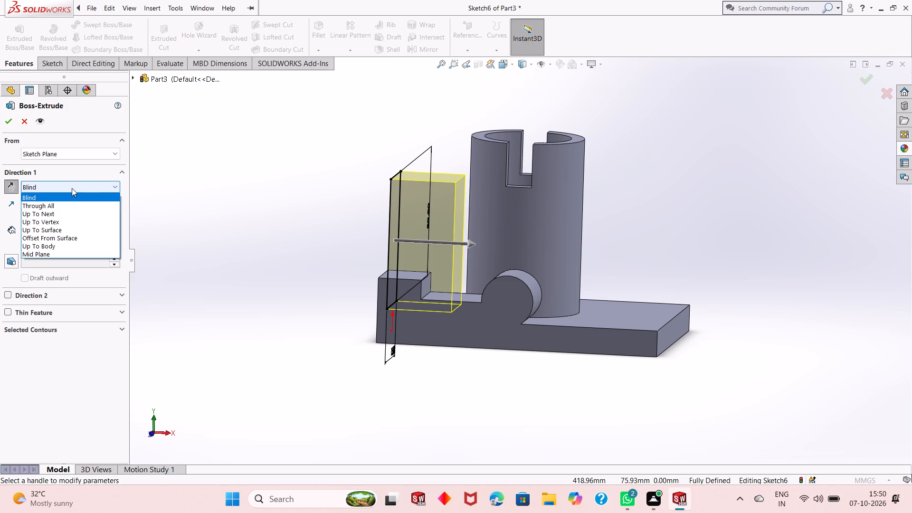
pyautogui.click(81, 215)
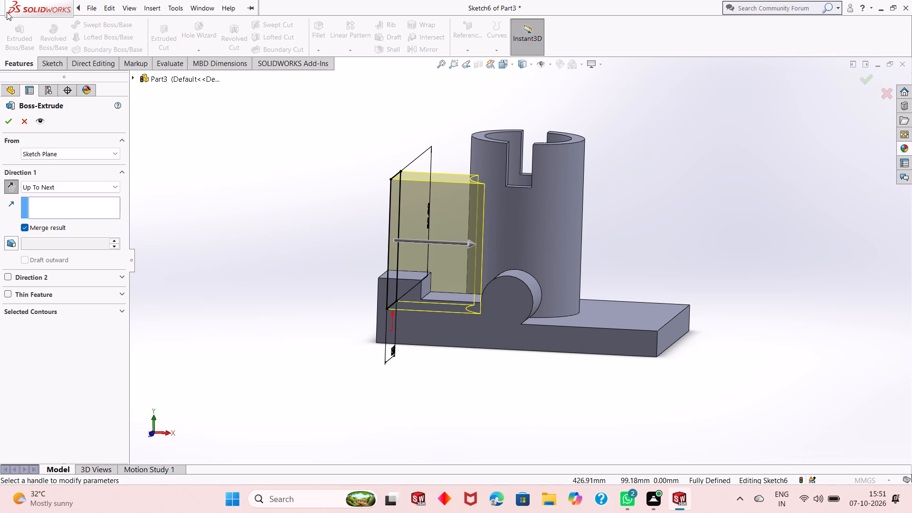
pyautogui.click(8, 126)
pyautogui.click(239, 200)
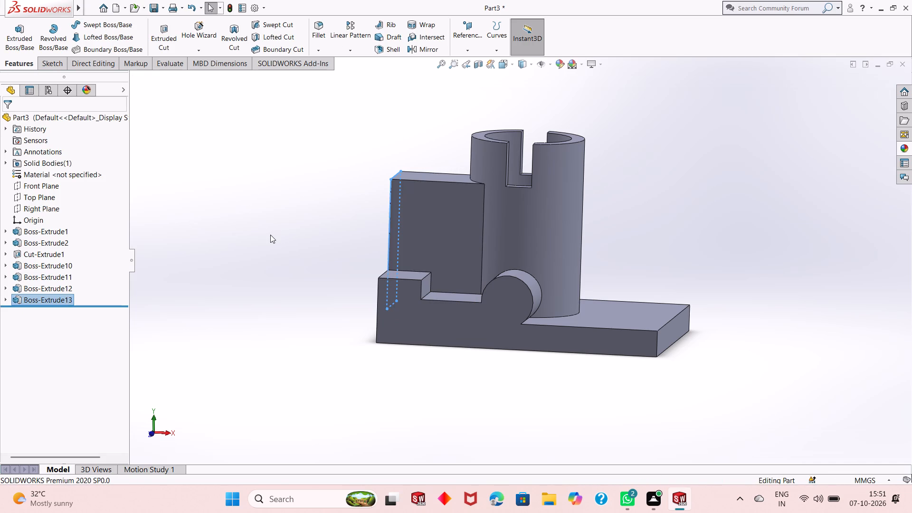
# Examine the part from several angles and from the front, checking the rib, tube, boss and stepped blocks.
pyautogui.moveTo(280, 232); pyautogui.dragTo(302, 224, button='middle')
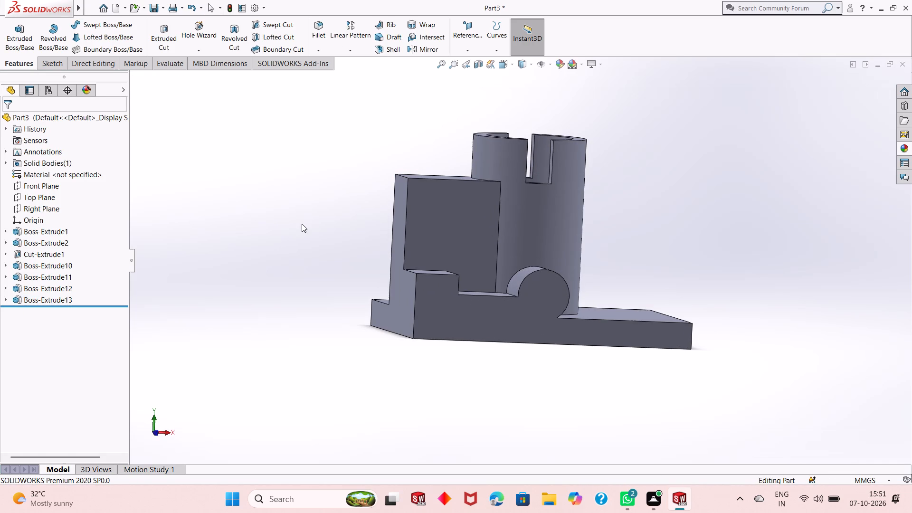
pyautogui.moveTo(315, 231); pyautogui.dragTo(279, 257, button='middle')
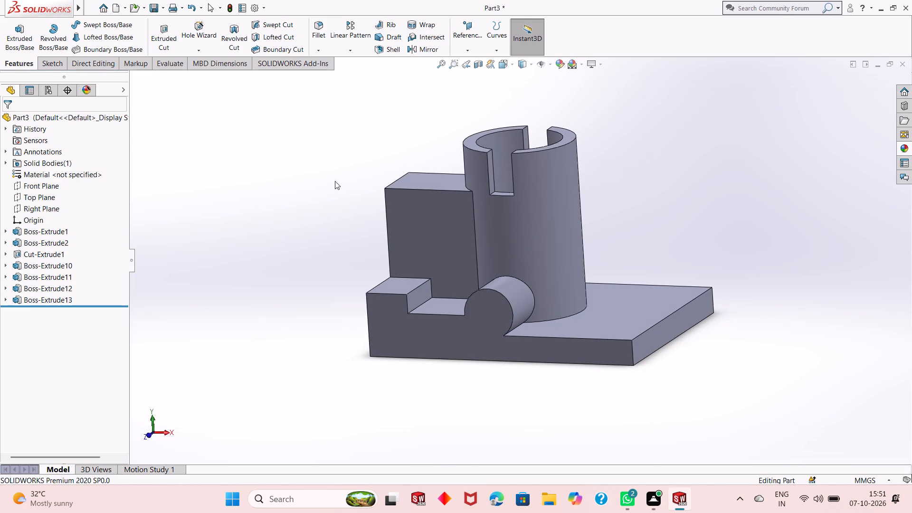
pyautogui.scroll(-1, 340, 214)
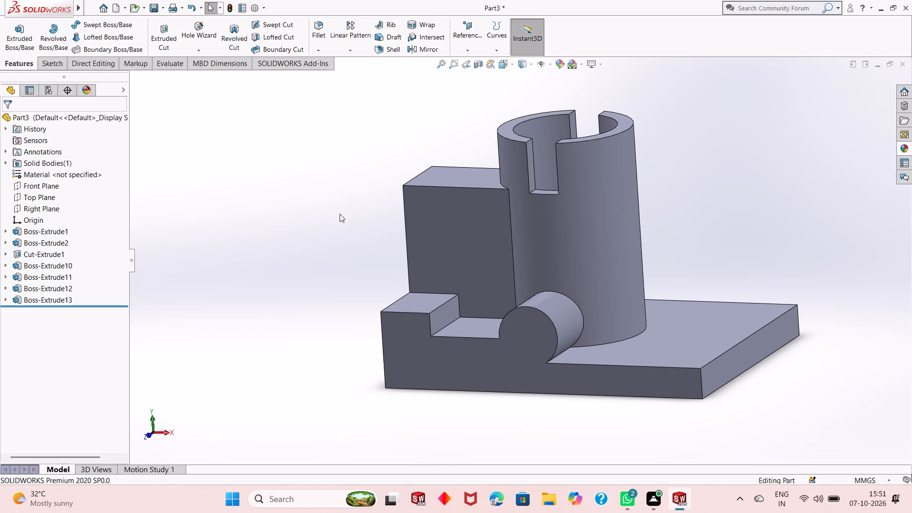
pyautogui.moveTo(346, 250); pyautogui.dragTo(355, 233, button='middle')
pyautogui.moveTo(356, 228); pyautogui.dragTo(350, 247, button='middle')
pyautogui.scroll(1, 350, 249)
pyautogui.scroll(-2, 560, 215)
pyautogui.moveTo(314, 280); pyautogui.dragTo(315, 300, button='middle')
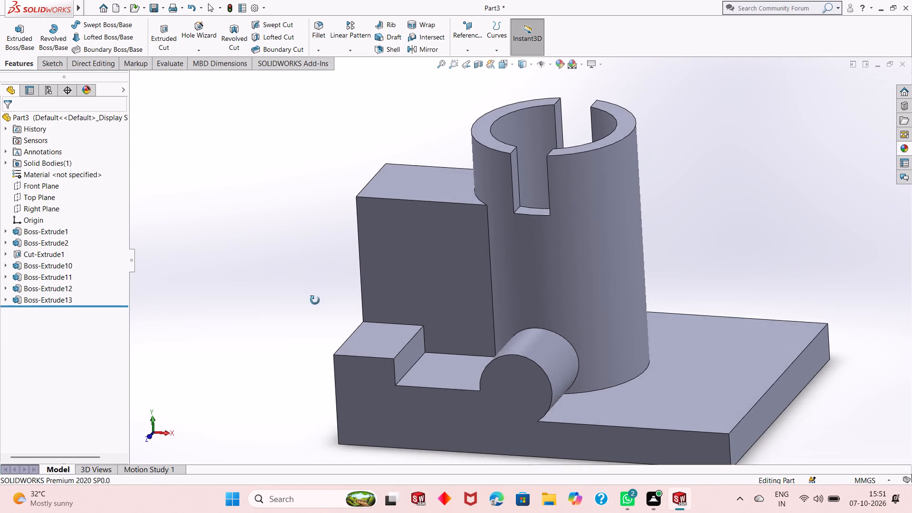
pyautogui.moveTo(315, 300); pyautogui.dragTo(256, 424, button='middle')
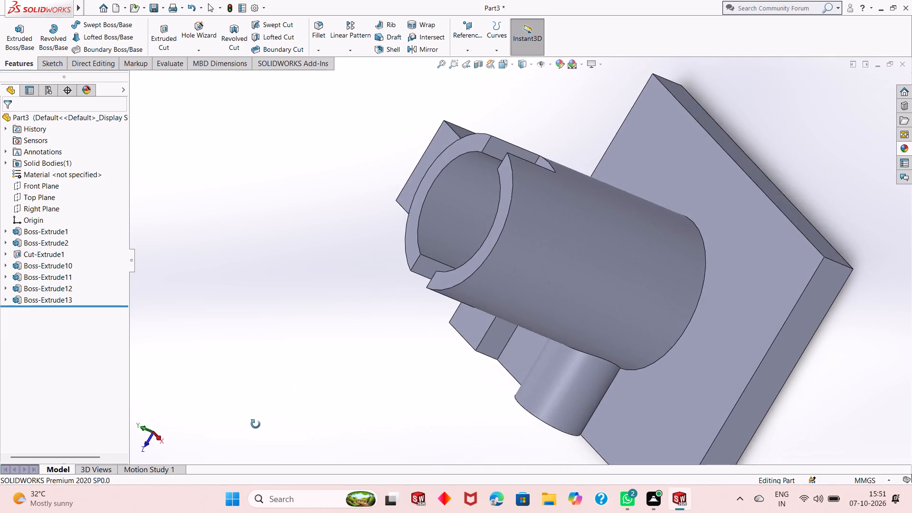
pyautogui.moveTo(256, 424); pyautogui.dragTo(343, 225, button='middle')
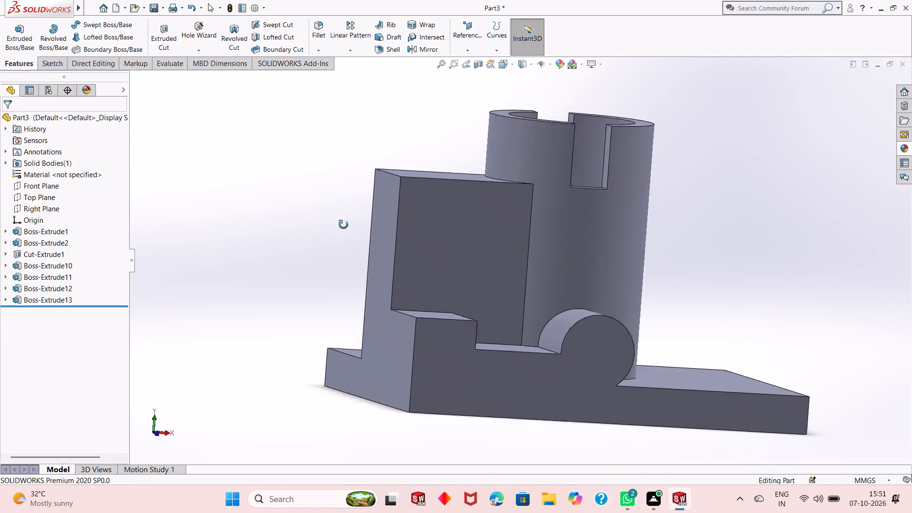
pyautogui.moveTo(343, 225); pyautogui.dragTo(298, 270, button='middle')
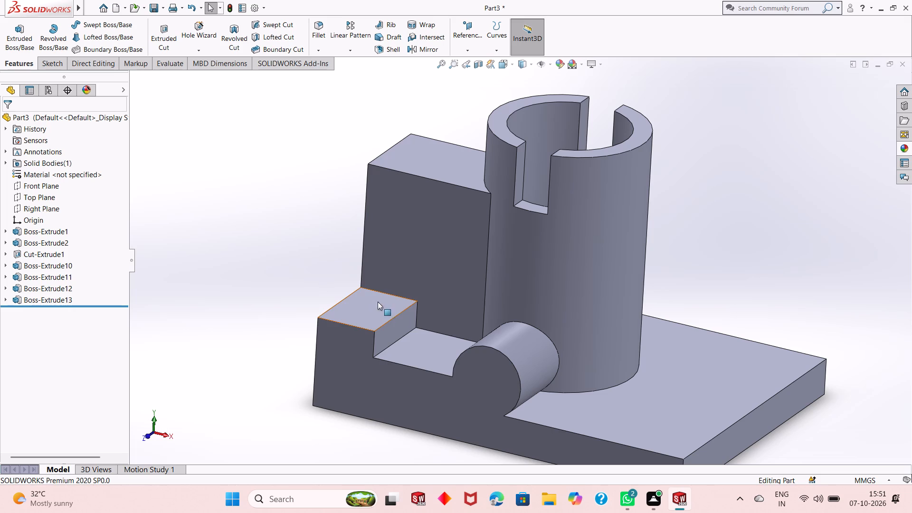
pyautogui.moveTo(493, 283); pyautogui.dragTo(488, 241, button='middle')
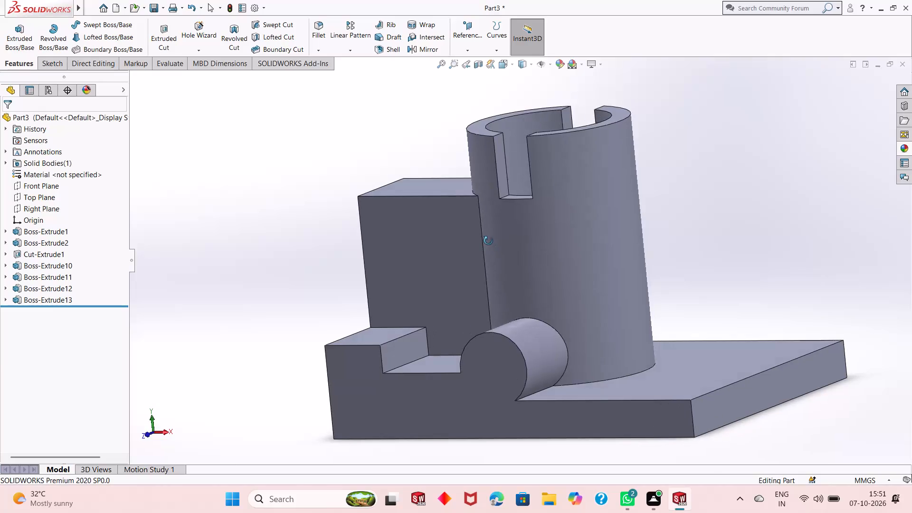
pyautogui.moveTo(488, 241); pyautogui.dragTo(489, 241, button='middle')
pyautogui.scroll(1, 515, 279)
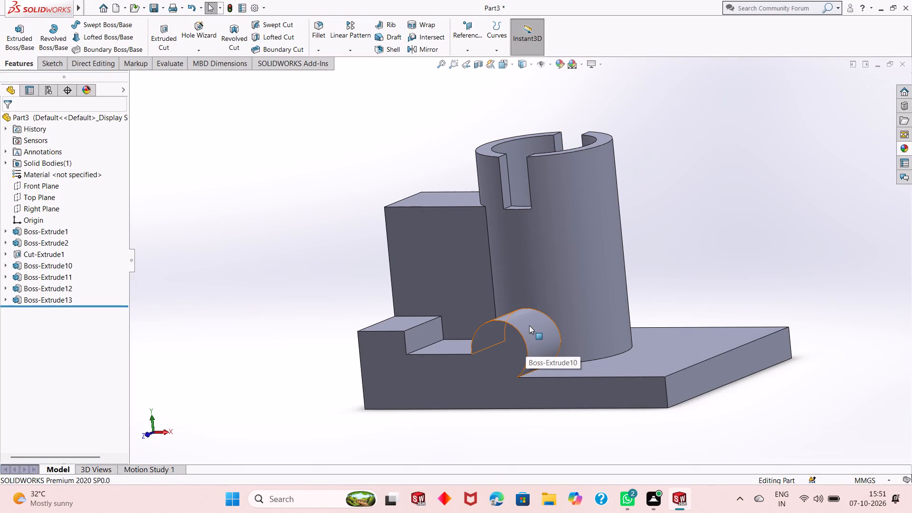
pyautogui.moveTo(527, 300); pyautogui.dragTo(549, 378, button='middle')
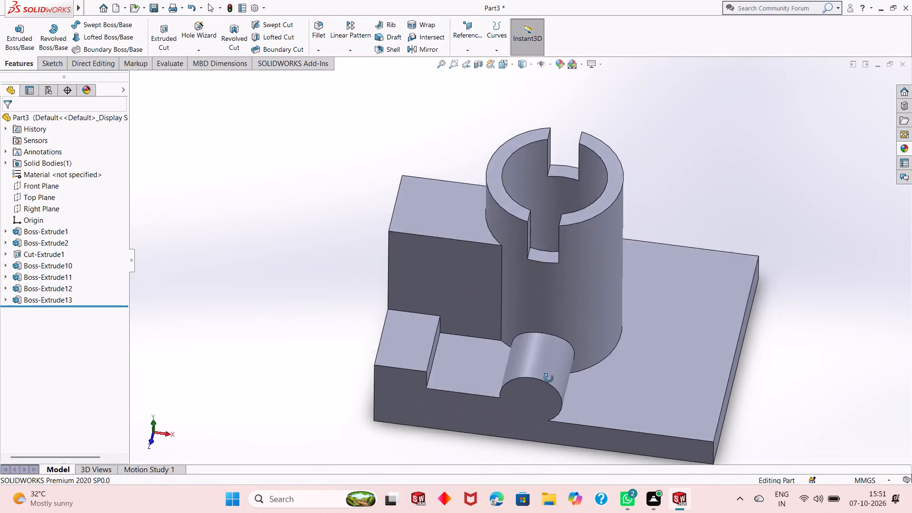
pyautogui.moveTo(549, 378); pyautogui.dragTo(540, 297, button='middle')
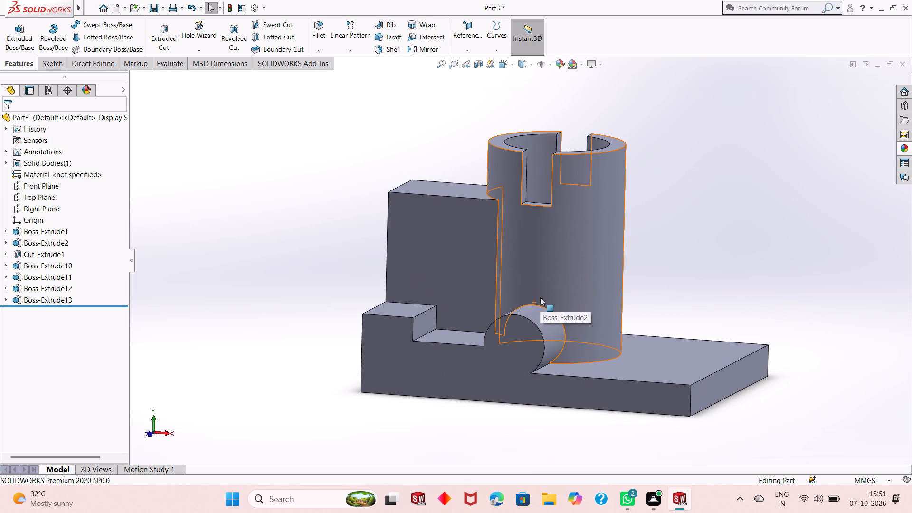
pyautogui.scroll(2, 541, 343)
pyautogui.scroll(-1, 558, 224)
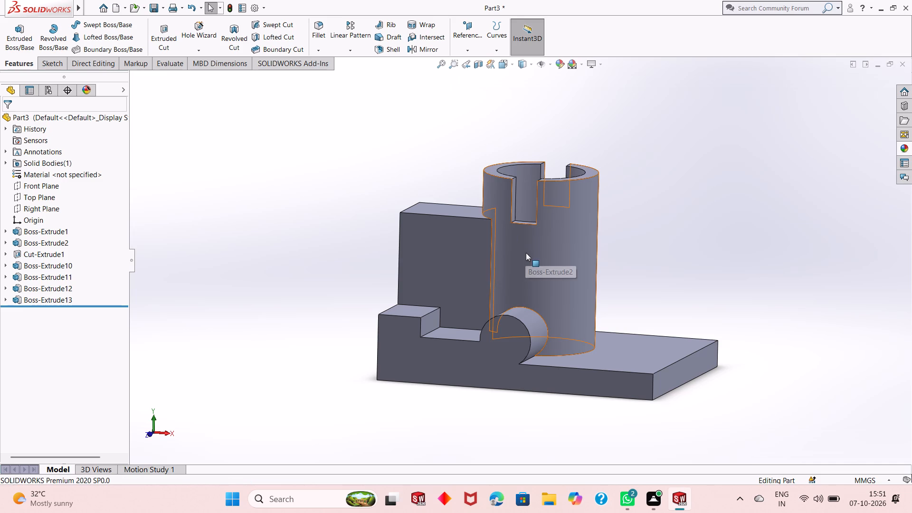
pyautogui.hotkey('ctrl', '8')
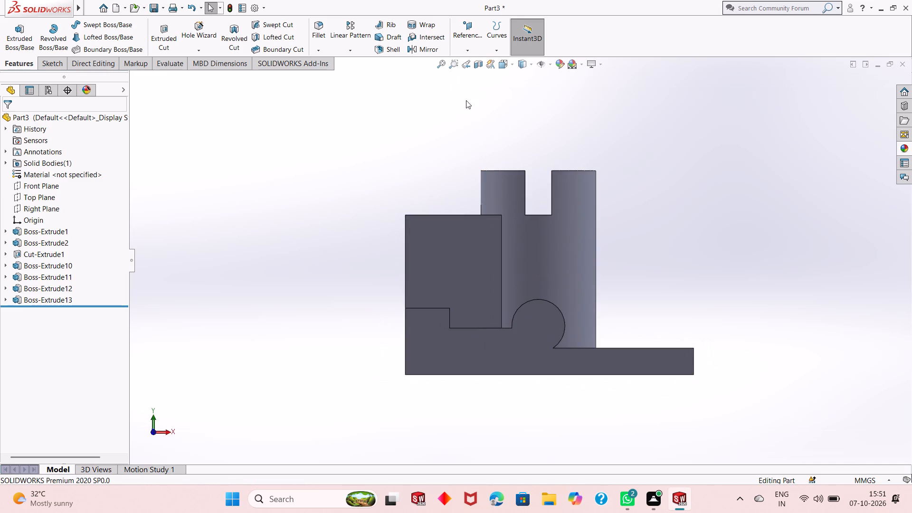
pyautogui.click(589, 362)
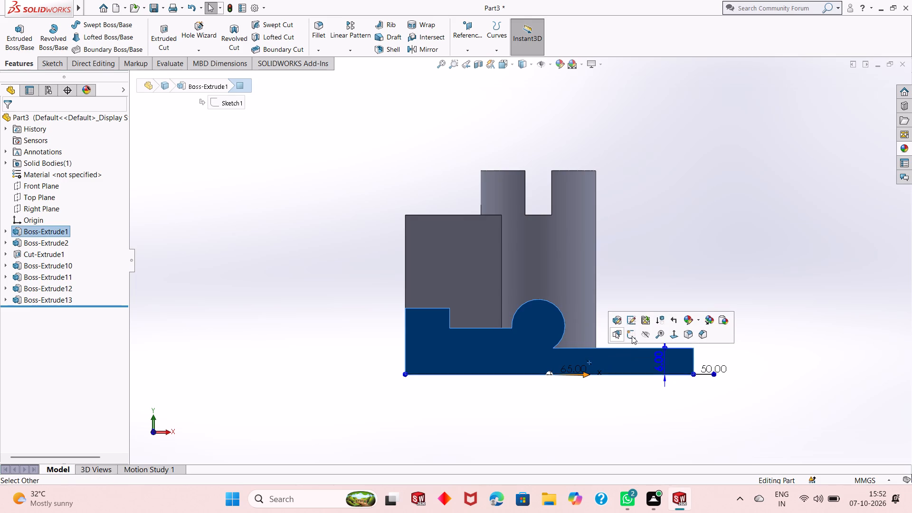
pyautogui.press('Escape')
# Create a reference plane offset 0 mm from the Front Plane.
pyautogui.click(467, 33)
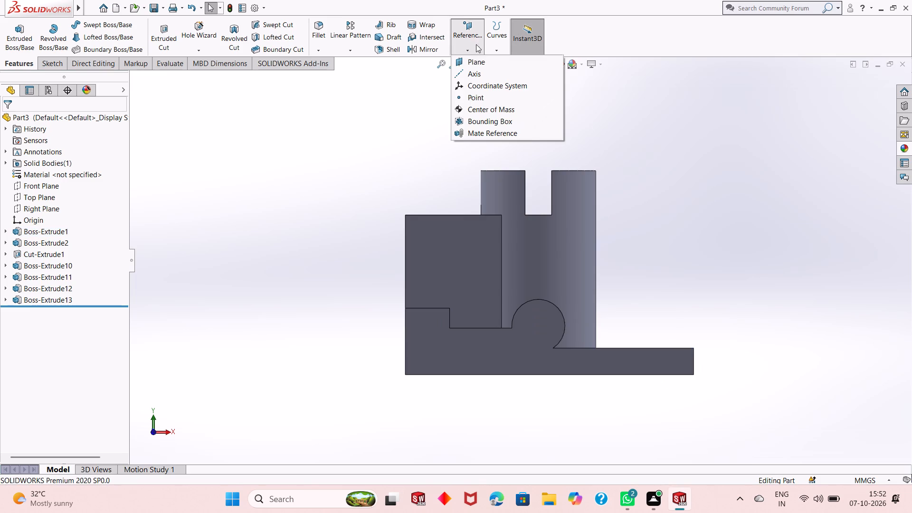
pyautogui.click(480, 61)
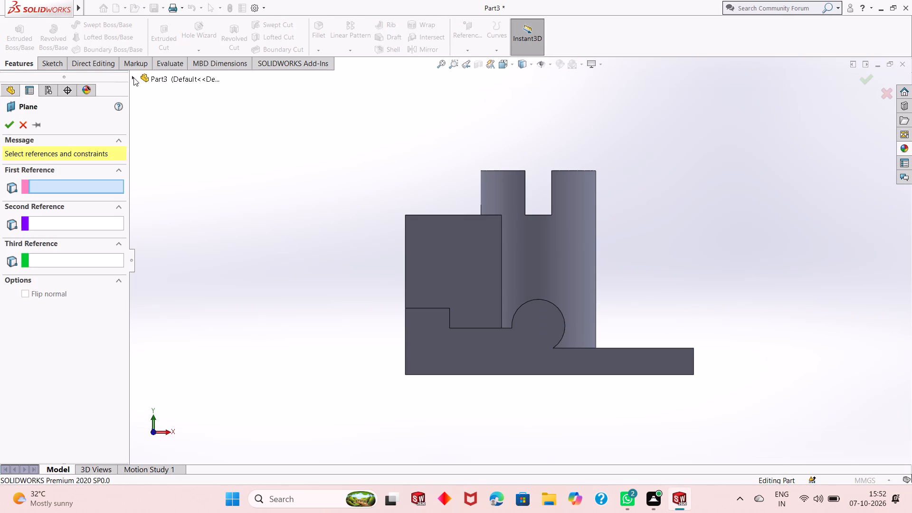
pyautogui.click(133, 77)
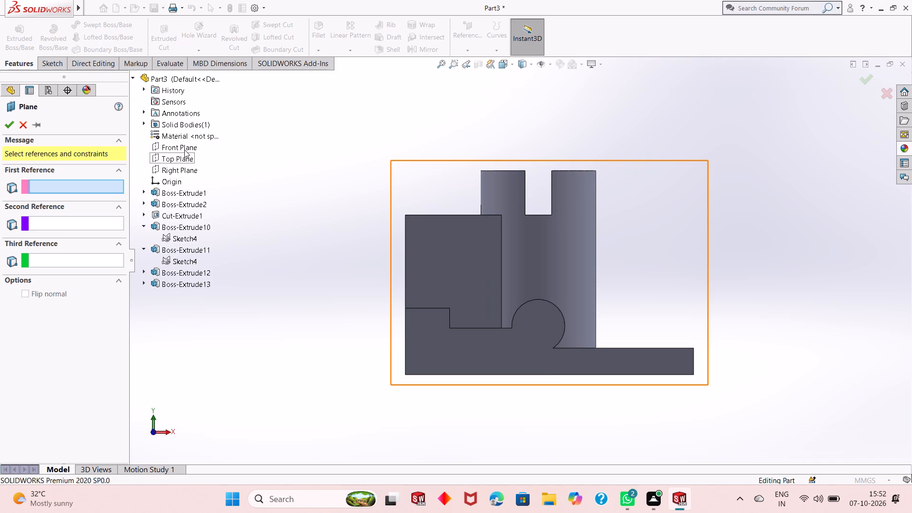
pyautogui.click(184, 150)
pyautogui.moveTo(312, 241); pyautogui.dragTo(270, 274, button='middle')
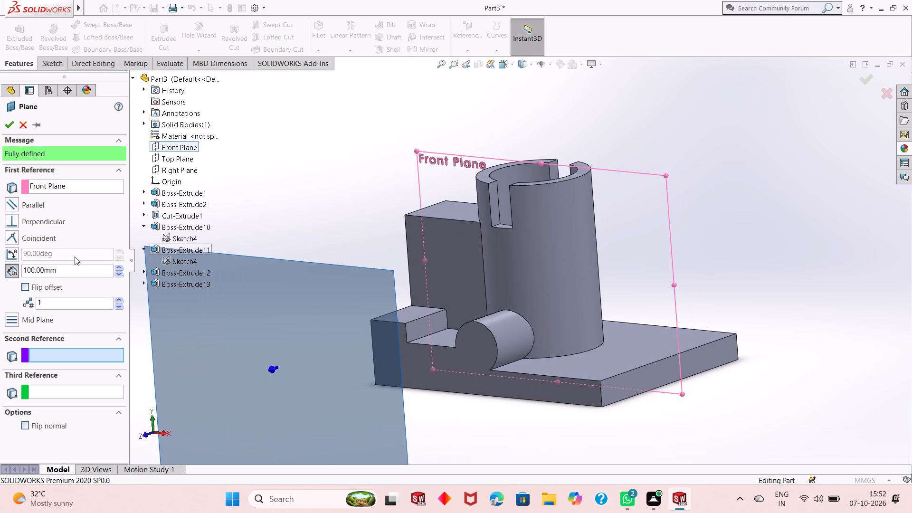
pyautogui.click(60, 267)
pyautogui.click(60, 267)
pyautogui.press('0')
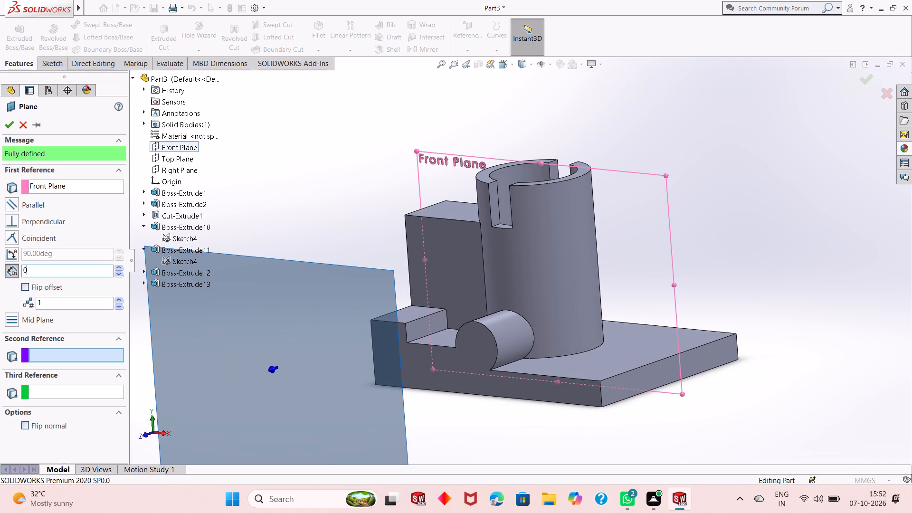
pyautogui.press('Return')
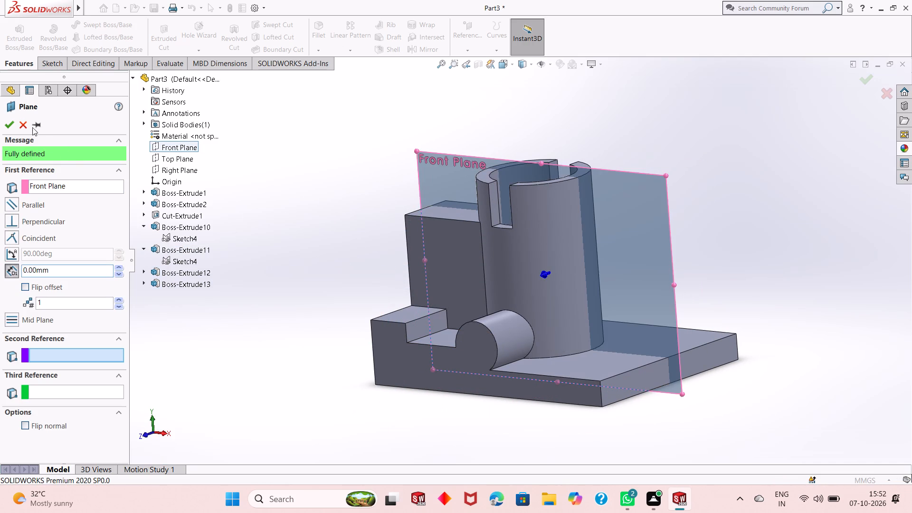
pyautogui.click(9, 124)
# Sketch on the new plane a construction centerline about 49 mm long, rising diagonally across the tube from below the boss centre at plate-top height.
pyautogui.moveTo(688, 225); pyautogui.dragTo(665, 242, button='middle')
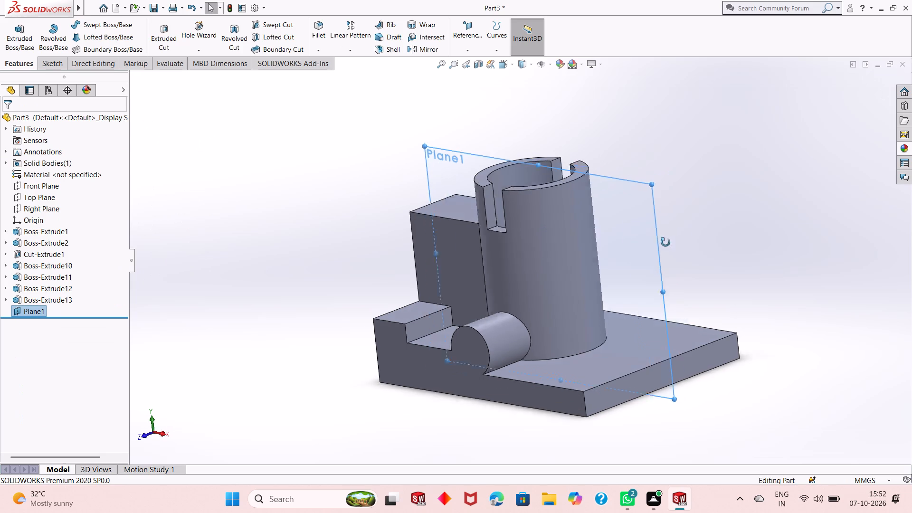
pyautogui.moveTo(665, 242); pyautogui.dragTo(728, 204, button='middle')
pyautogui.click(692, 187)
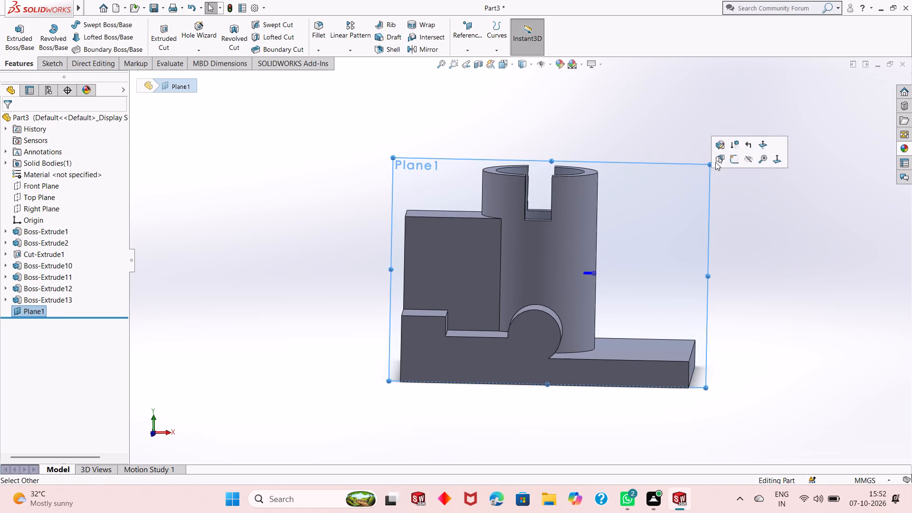
pyautogui.click(733, 162)
pyautogui.hotkey('ctrl', '8')
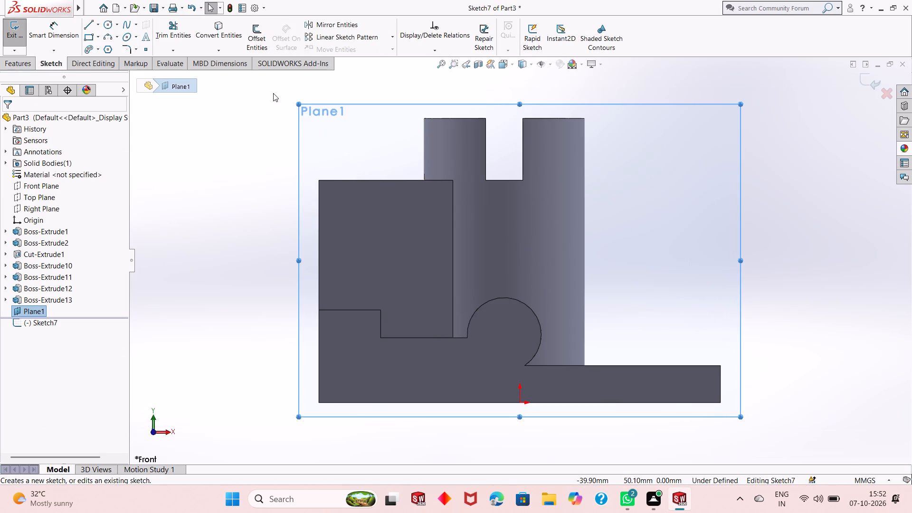
pyautogui.click(98, 23)
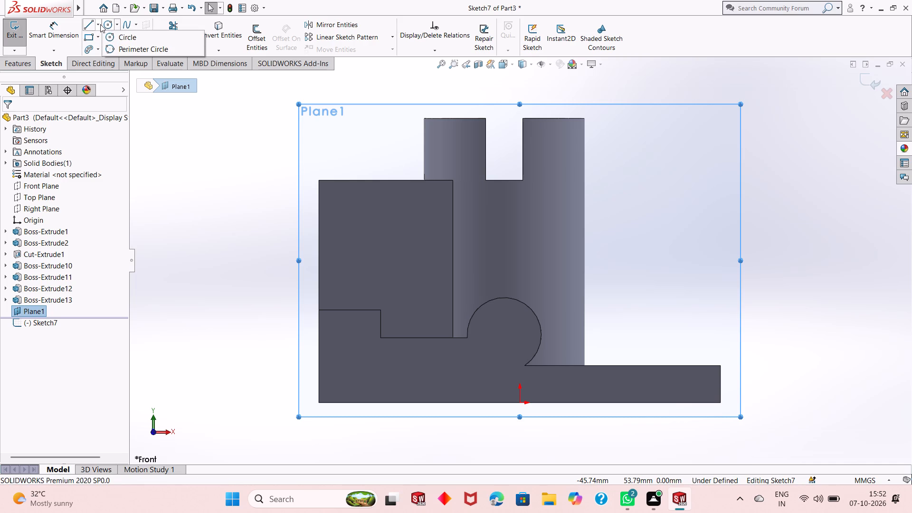
pyautogui.click(100, 24)
pyautogui.click(98, 22)
pyautogui.click(106, 44)
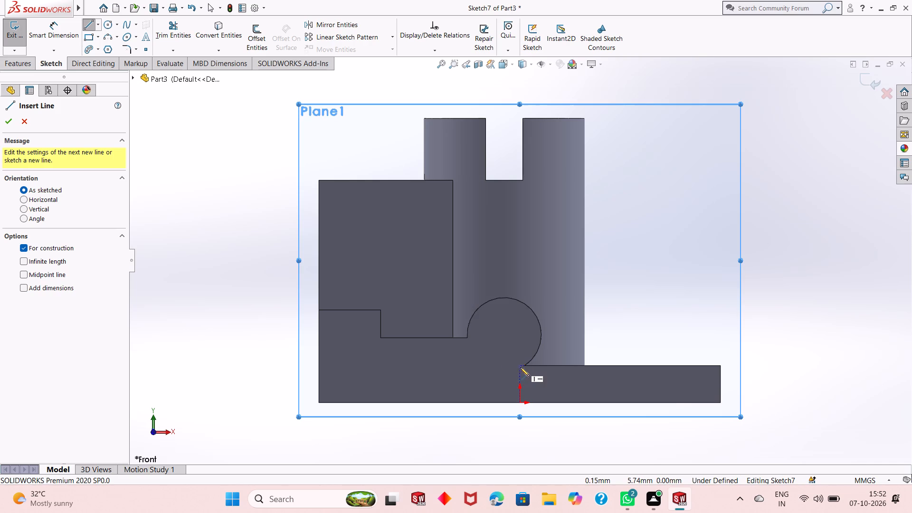
pyautogui.click(505, 366)
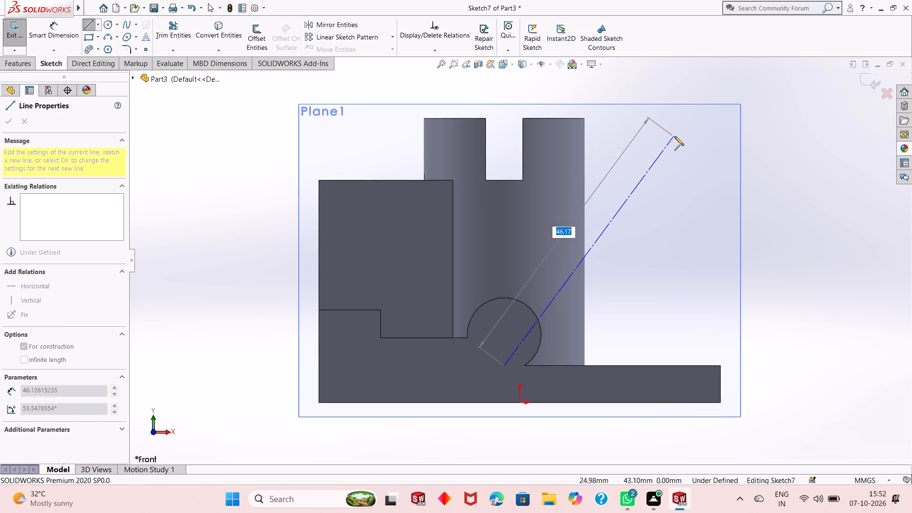
pyautogui.click(696, 134)
pyautogui.press('Escape')
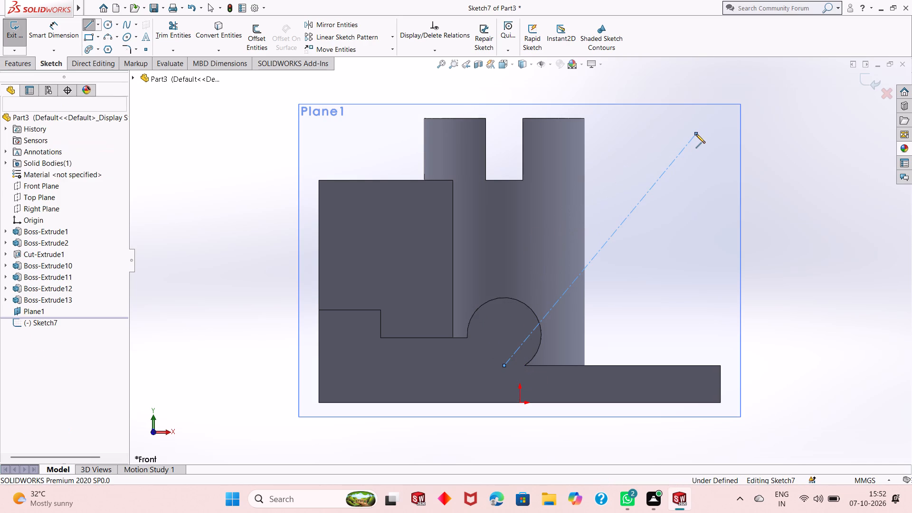
pyautogui.press('Escape')
pyautogui.press('Escape')
# Dimension the centerline's angle from the vertical through its lower endpoint to 45 degrees.
pyautogui.click(68, 35)
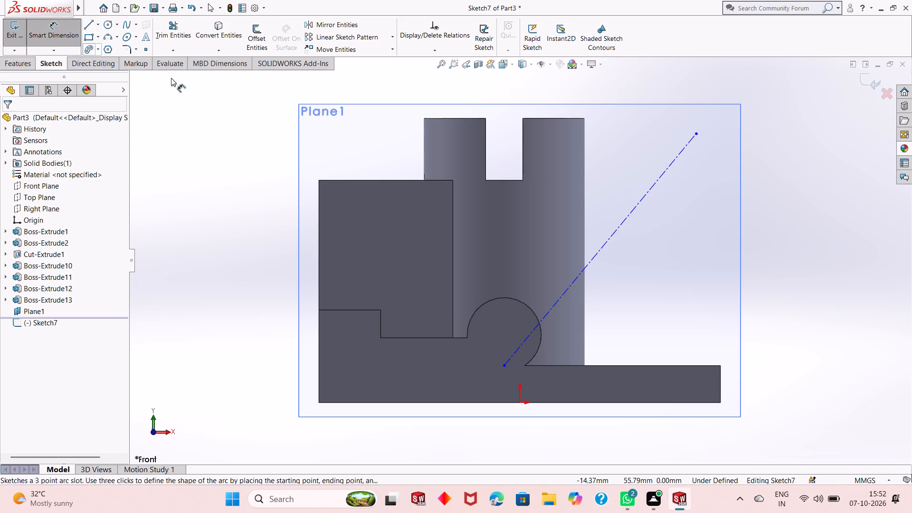
pyautogui.click(641, 201)
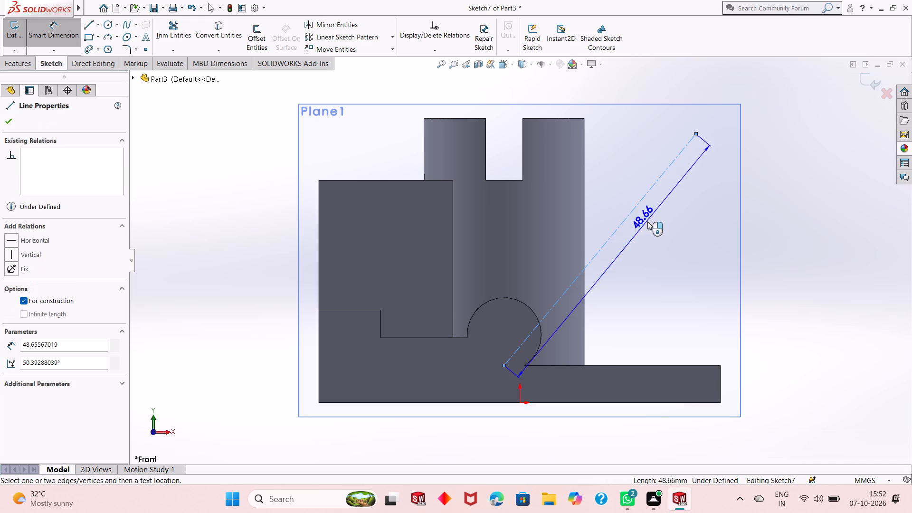
pyautogui.click(503, 365)
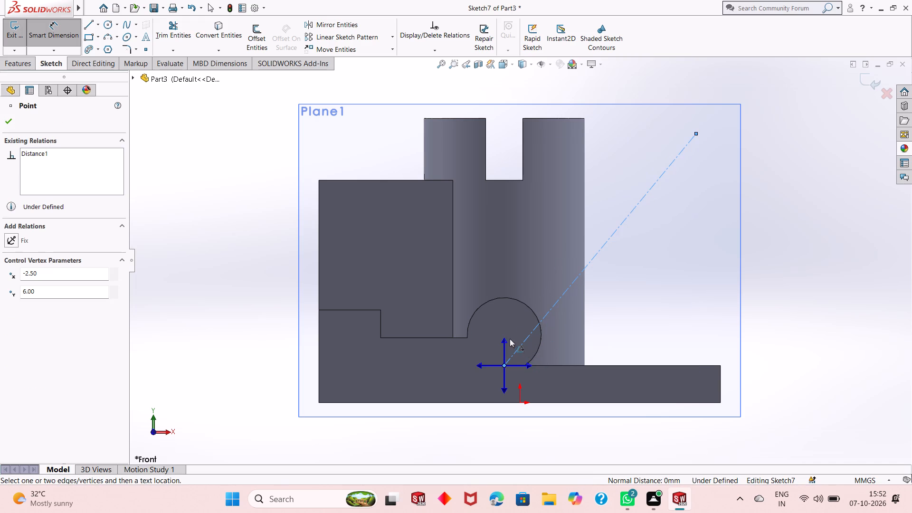
pyautogui.click(505, 343)
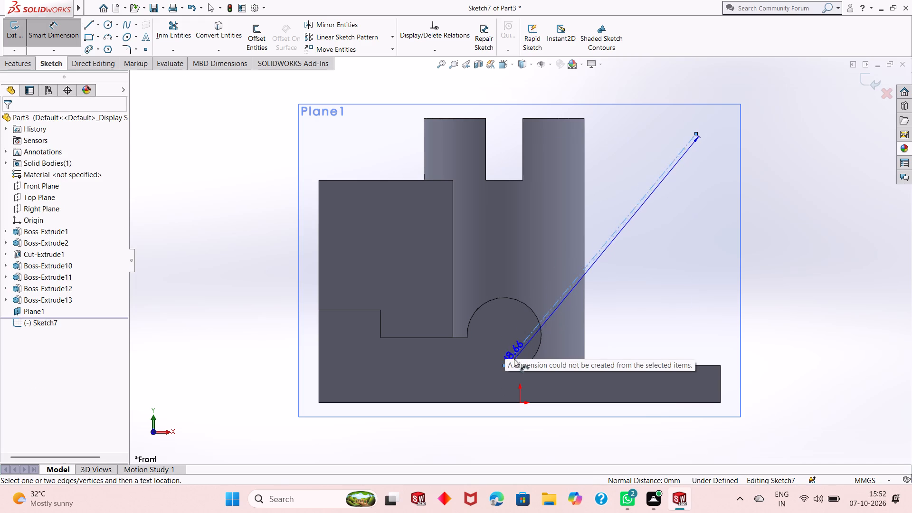
pyautogui.click(504, 367)
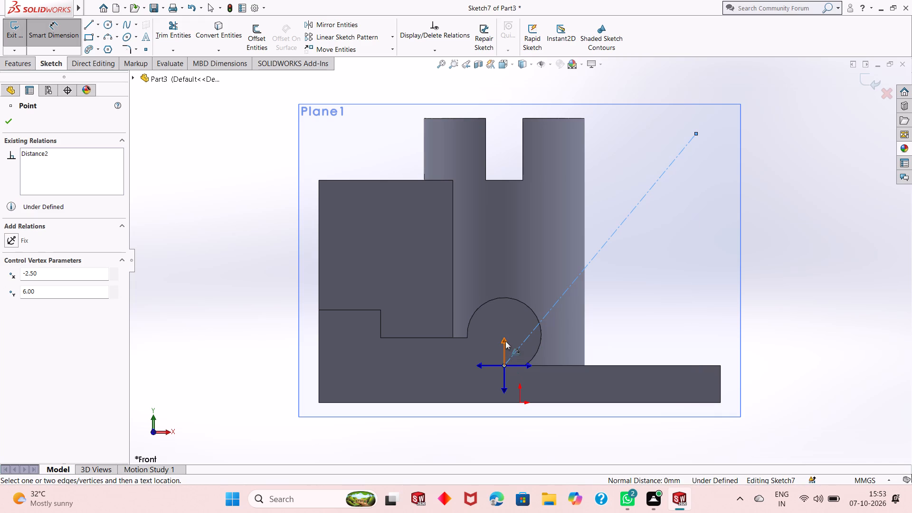
pyautogui.click(505, 341)
pyautogui.click(551, 281)
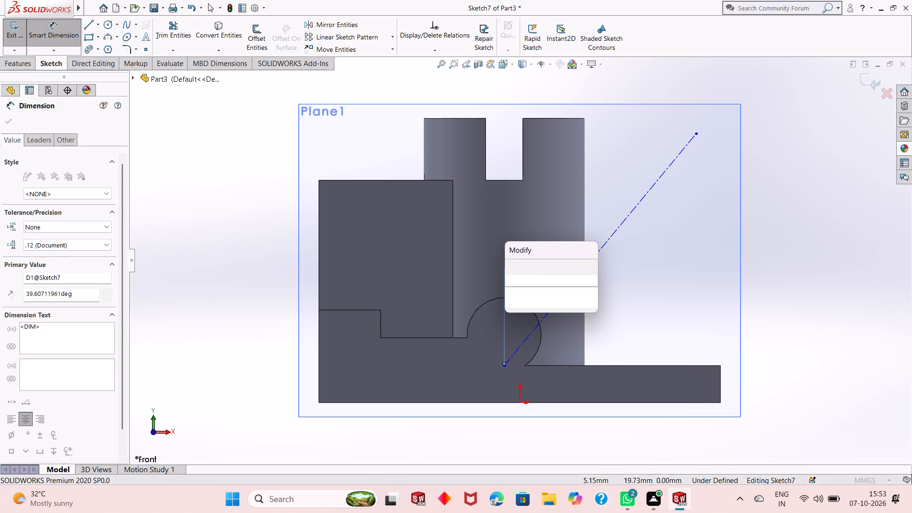
pyautogui.write('45')
pyautogui.press('Return')
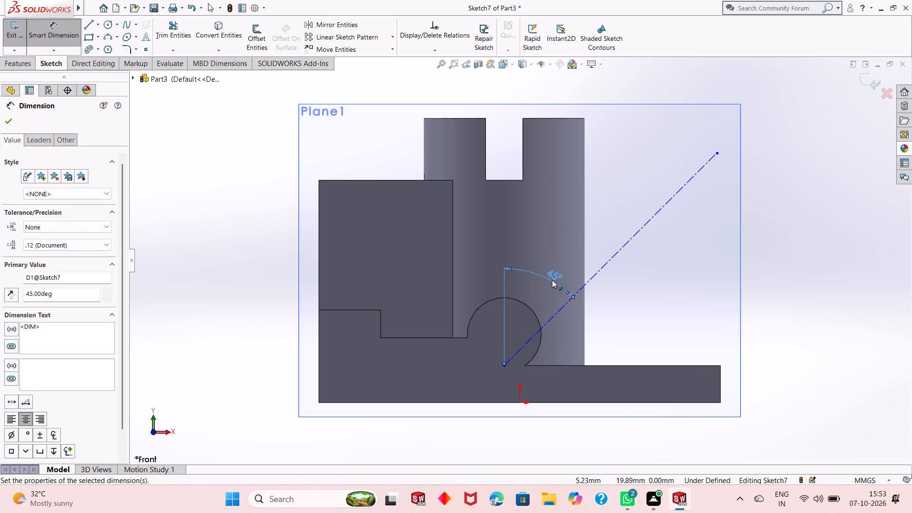
pyautogui.rightClick(184, 179)
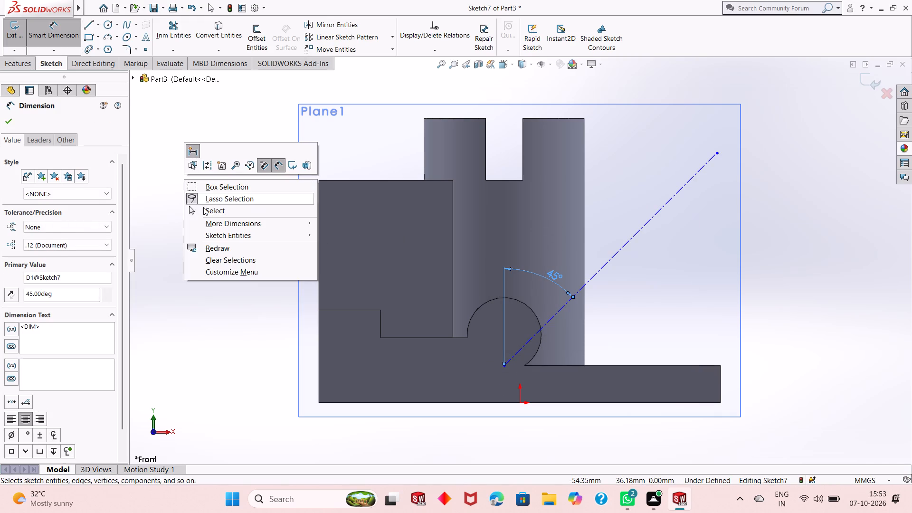
# Examine the 45-degree centerline against the tube, boss, blocks and base plate, mainly from the front.
pyautogui.click(203, 207)
pyautogui.scroll(1, 534, 278)
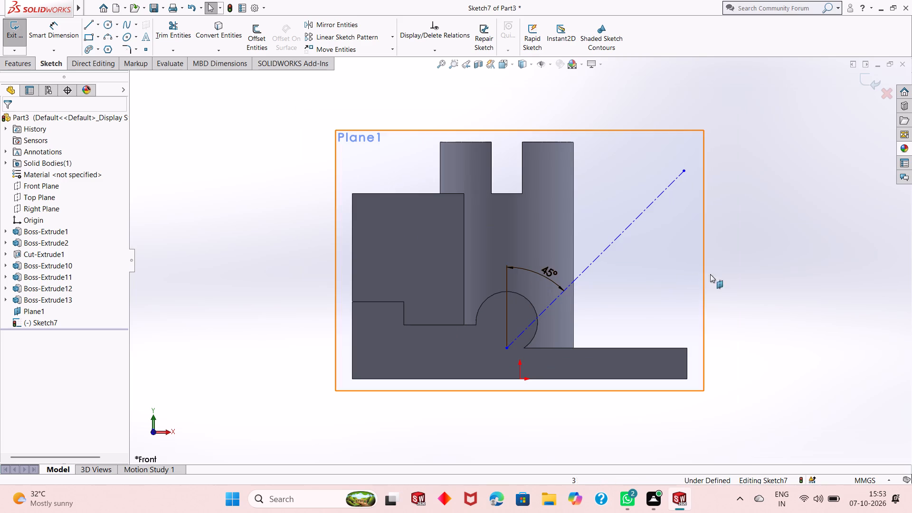
pyautogui.click(738, 273)
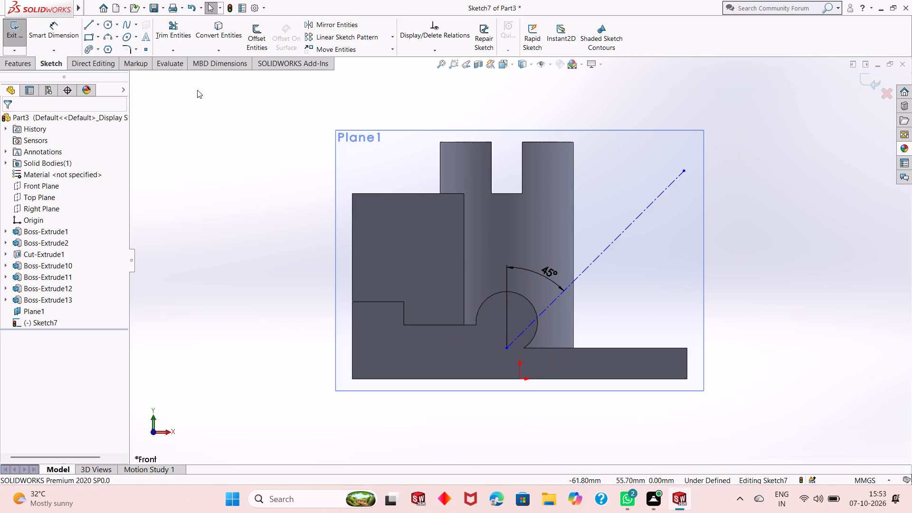
pyautogui.scroll(1, 498, 300)
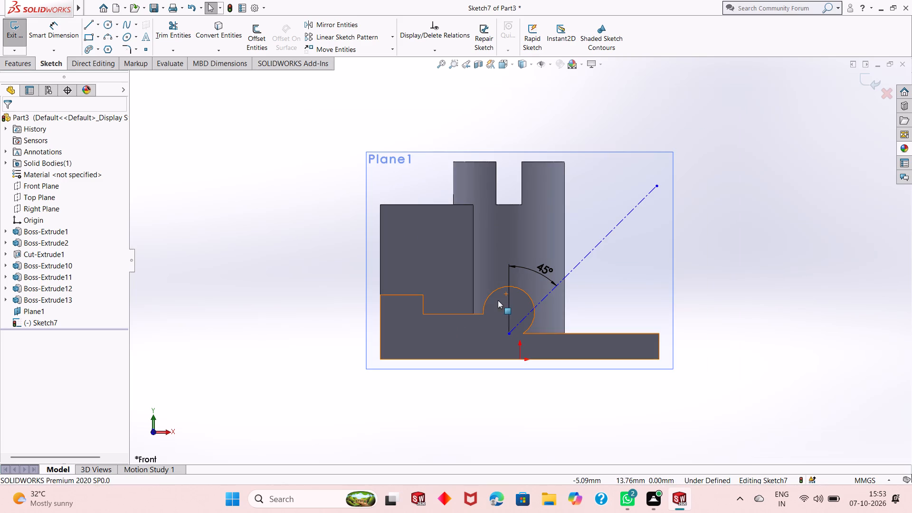
pyautogui.scroll(-1, 605, 276)
pyautogui.scroll(-1, 556, 280)
pyautogui.scroll(1, 523, 287)
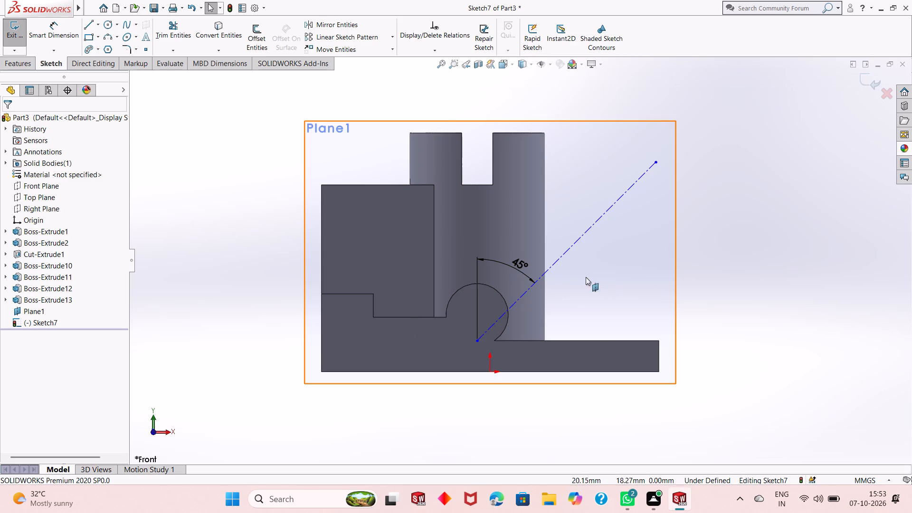
pyautogui.scroll(-1, 552, 280)
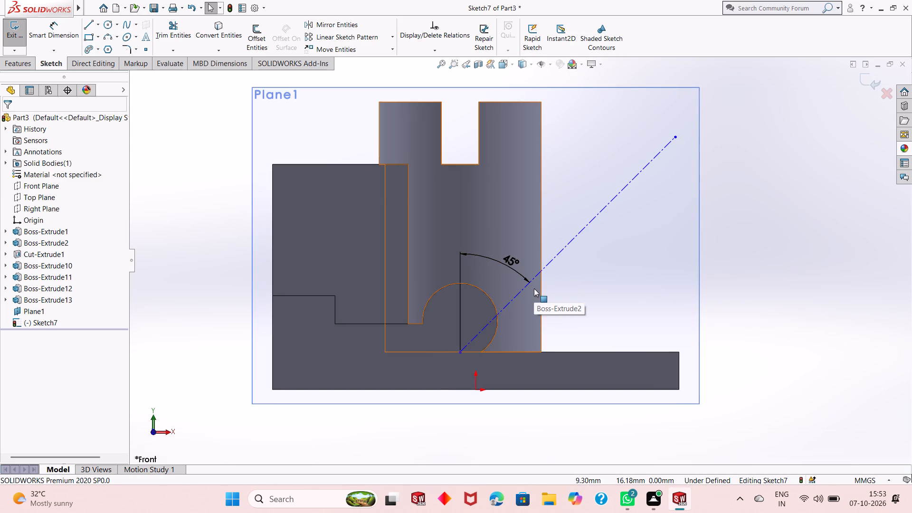
pyautogui.scroll(1, 526, 314)
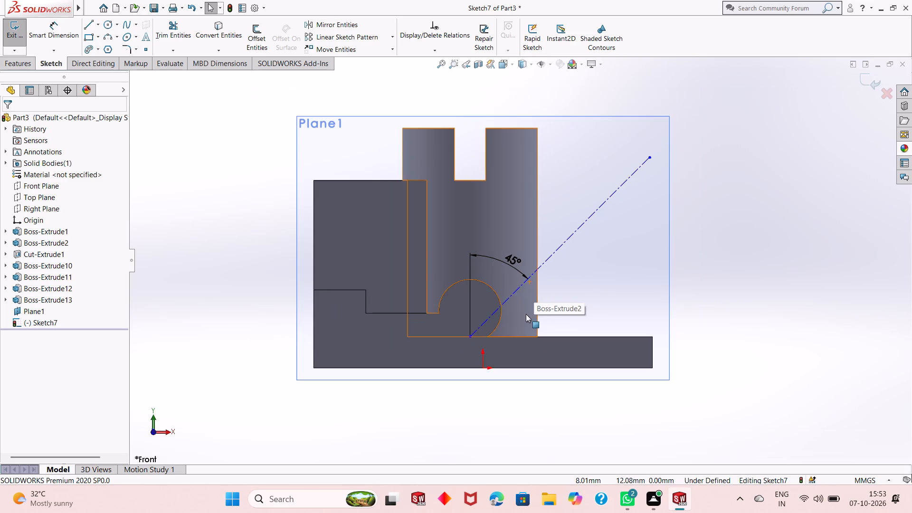
pyautogui.scroll(-2, 572, 289)
pyautogui.scroll(-2, 534, 236)
pyautogui.scroll(3, 534, 236)
pyautogui.scroll(1, 497, 251)
pyautogui.scroll(-1, 595, 225)
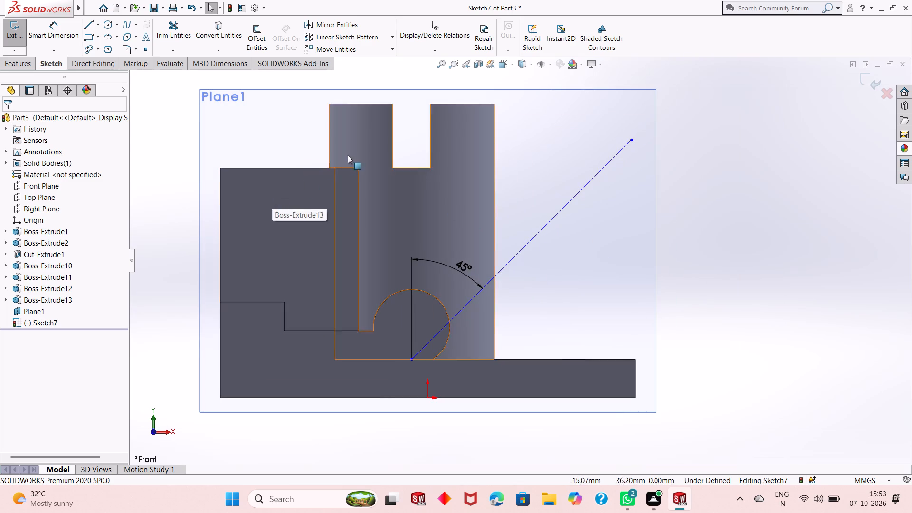
pyautogui.scroll(1, 473, 228)
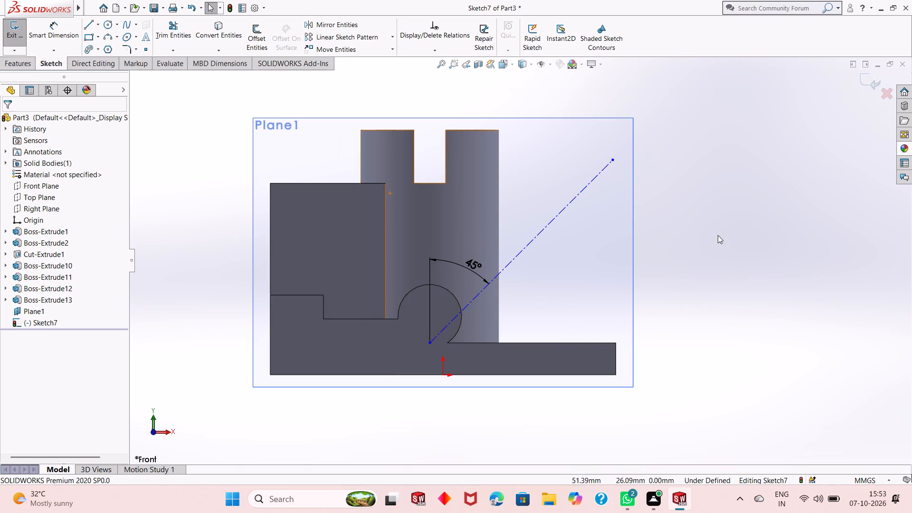
pyautogui.moveTo(718, 235); pyautogui.dragTo(691, 257, button='middle')
pyautogui.moveTo(626, 259); pyautogui.dragTo(658, 236, button='middle')
pyautogui.hotkey('ctrl', '8')
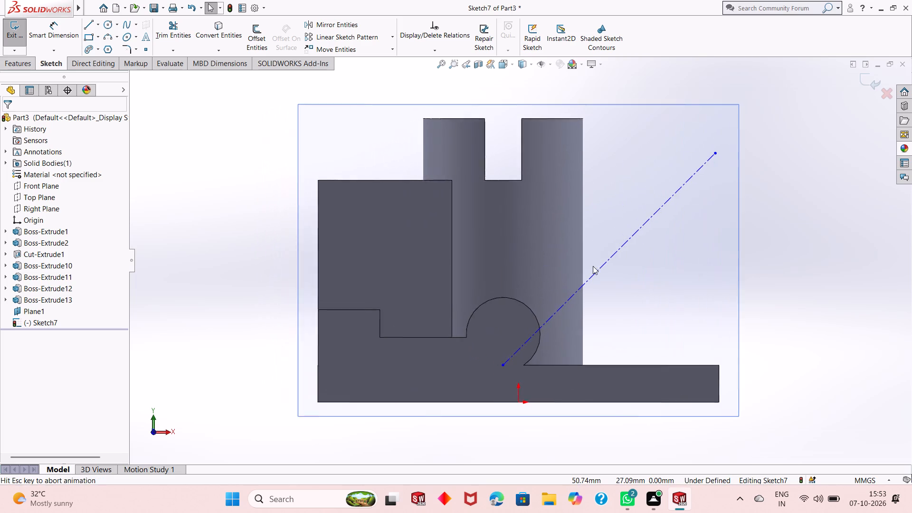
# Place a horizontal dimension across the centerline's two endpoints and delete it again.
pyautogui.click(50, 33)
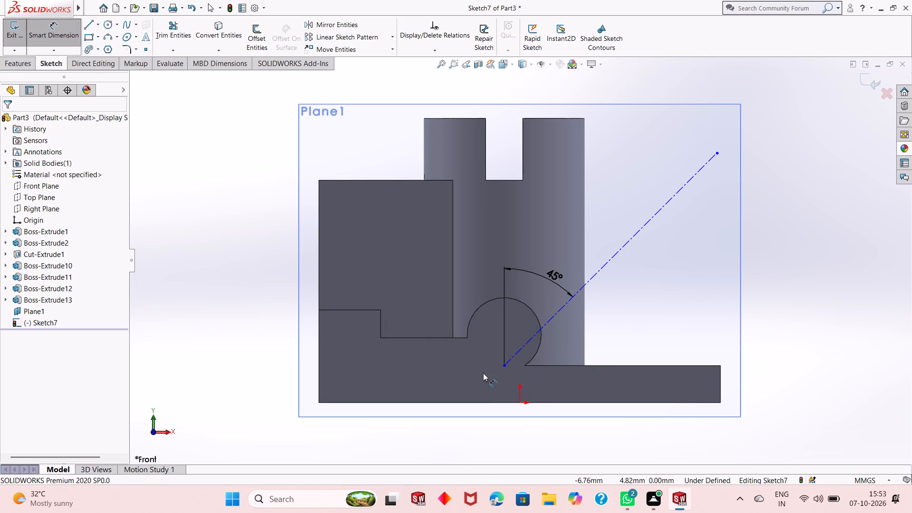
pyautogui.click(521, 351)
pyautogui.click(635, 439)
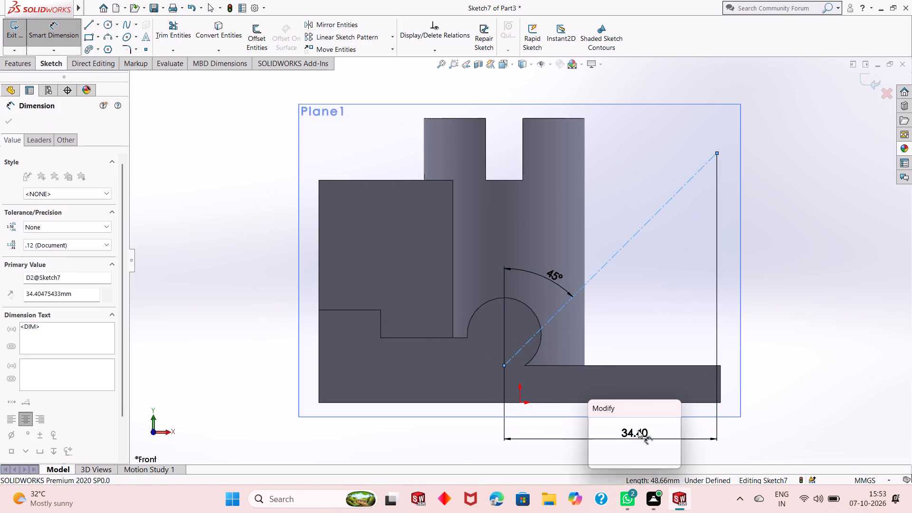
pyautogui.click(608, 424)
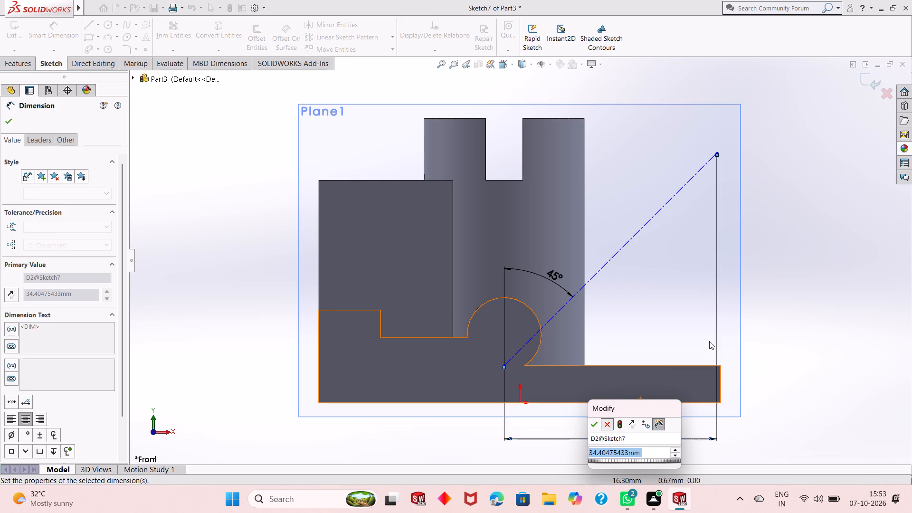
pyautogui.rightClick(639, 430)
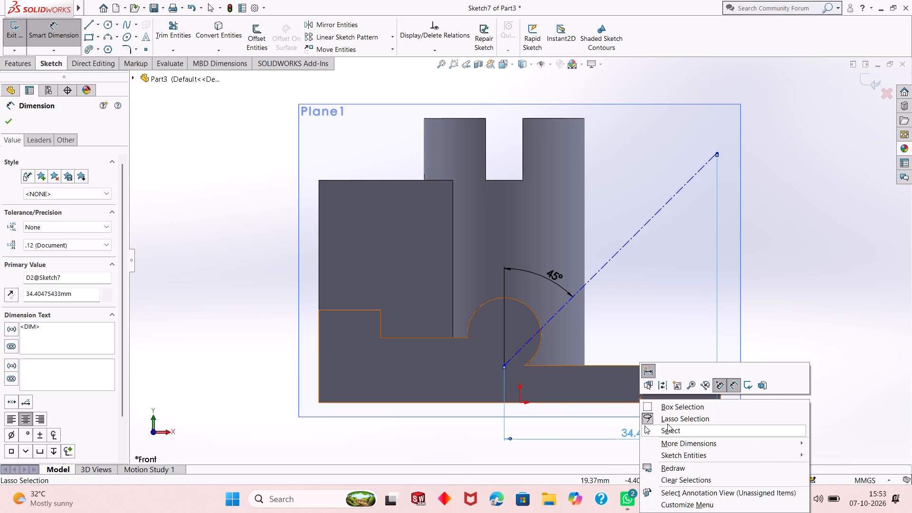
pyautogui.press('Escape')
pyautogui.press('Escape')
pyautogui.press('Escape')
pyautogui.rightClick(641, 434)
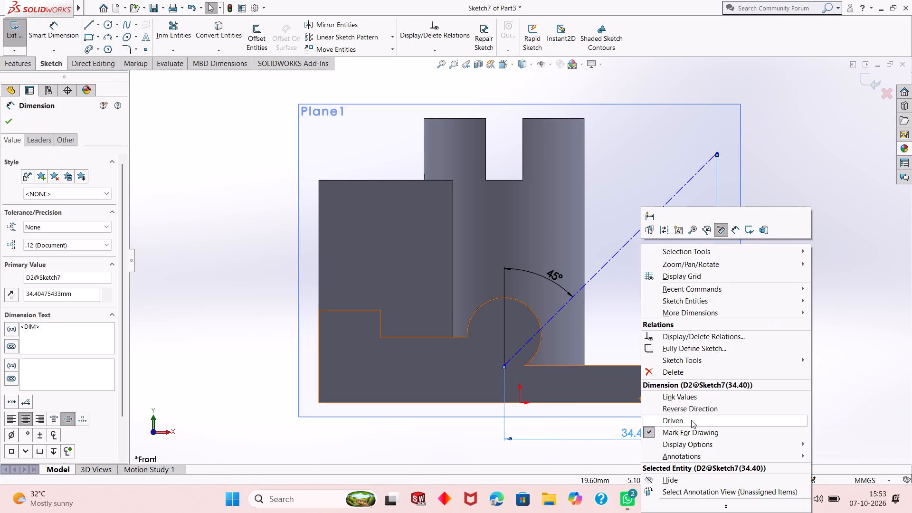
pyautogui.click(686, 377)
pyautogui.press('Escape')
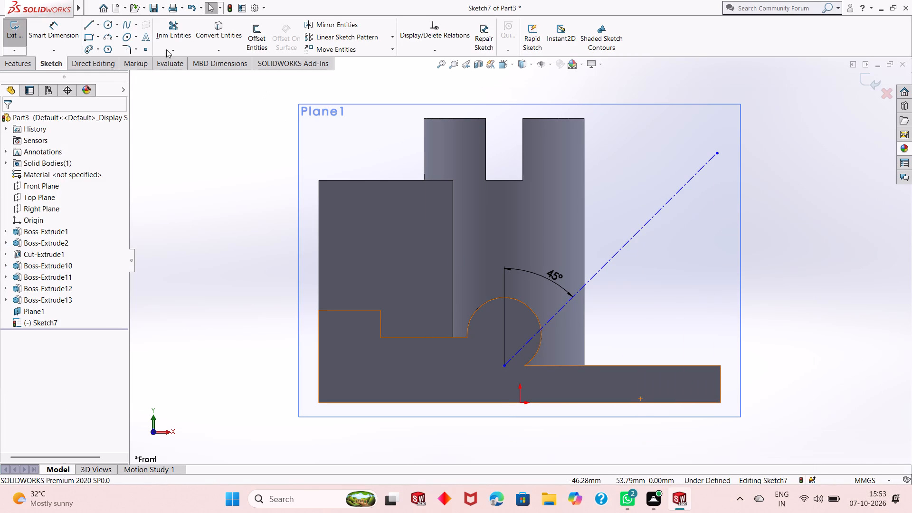
# Dimension the centerline's lower endpoint from the origin at 6 mm vertically and 2.5 mm horizontally.
pyautogui.click(50, 35)
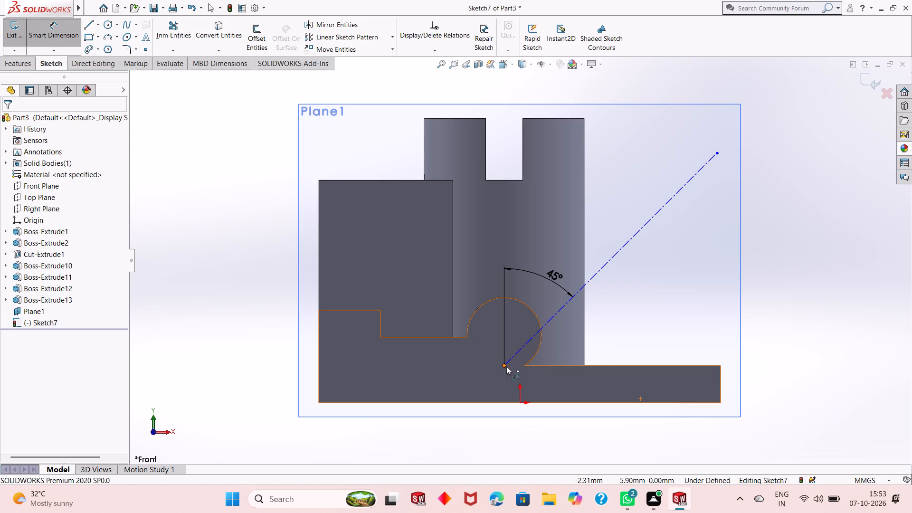
pyautogui.click(506, 367)
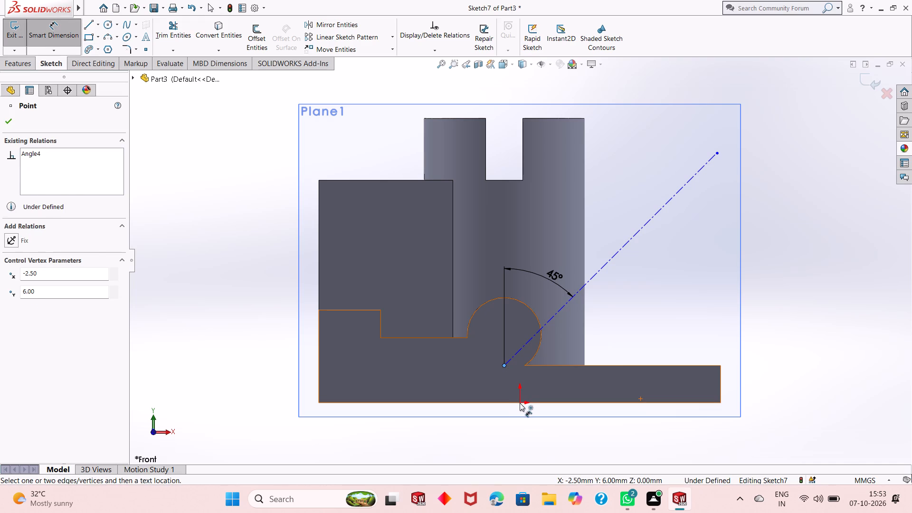
pyautogui.click(520, 403)
pyautogui.click(291, 389)
pyautogui.press('Return')
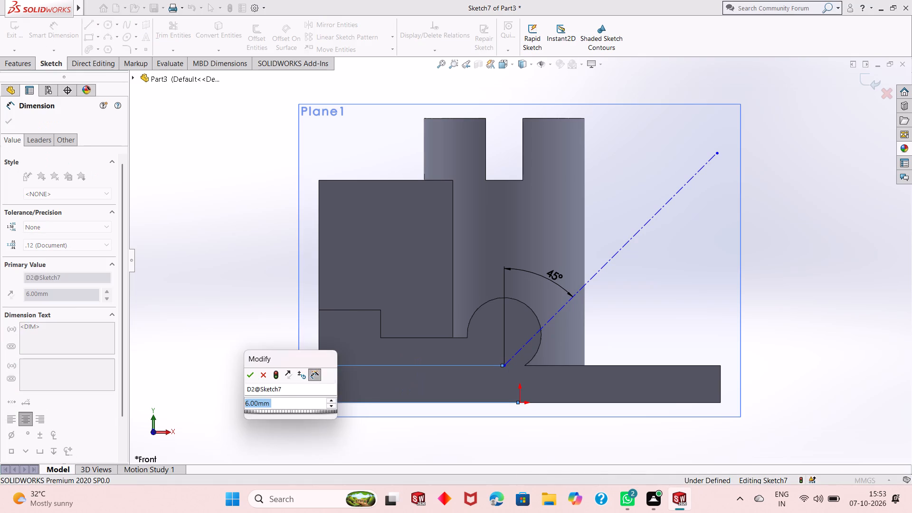
pyautogui.click(505, 366)
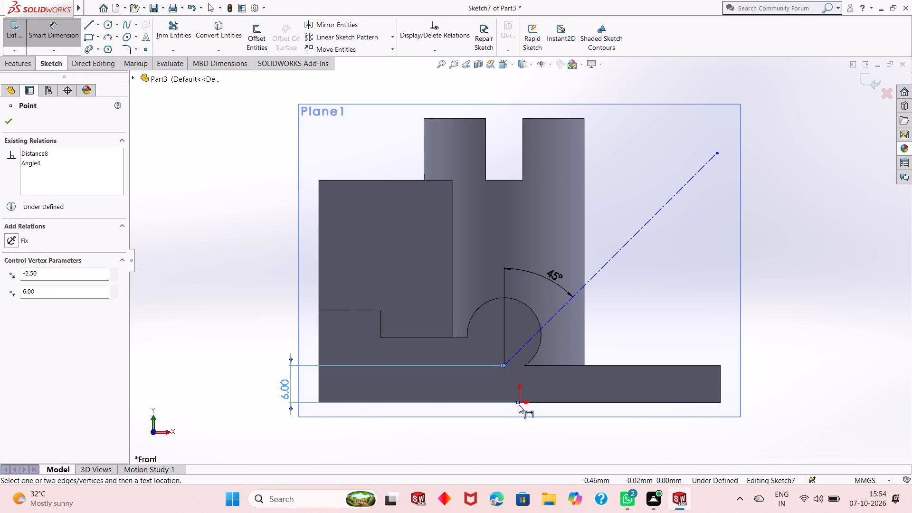
pyautogui.click(520, 405)
pyautogui.click(514, 441)
pyautogui.press('Return')
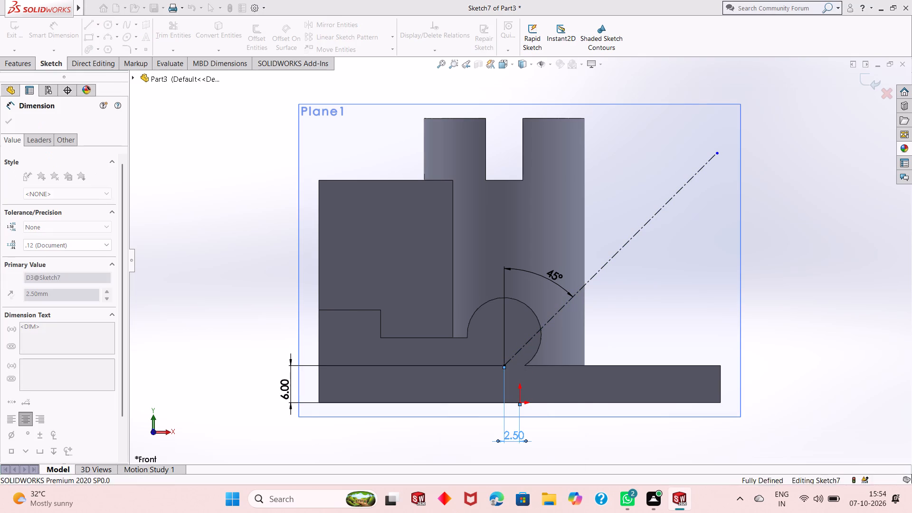
pyautogui.rightClick(787, 218)
pyautogui.click(832, 251)
pyautogui.press('Escape')
pyautogui.press('Escape')
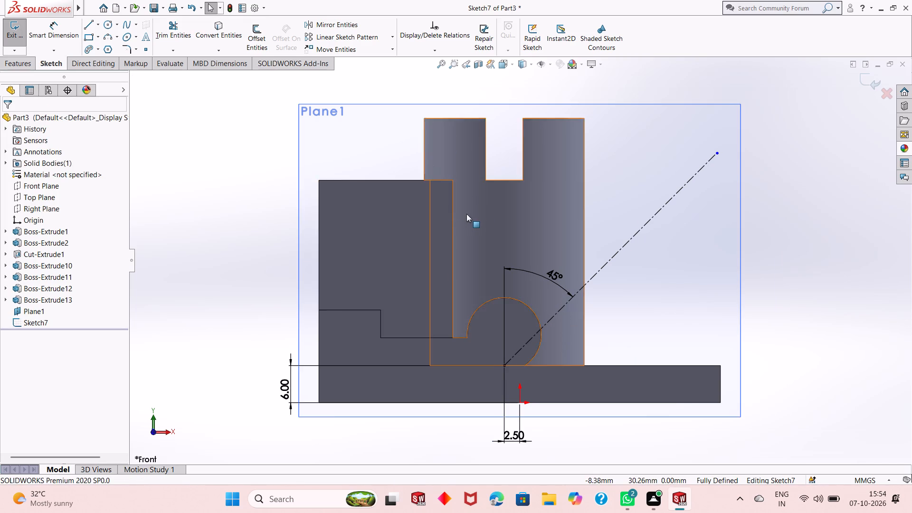
# Hide the reference plane Plane1 that carries the centerline sketch.
pyautogui.scroll(1, 466, 214)
pyautogui.moveTo(490, 198); pyautogui.dragTo(449, 230, button='middle')
pyautogui.rightClick(621, 151)
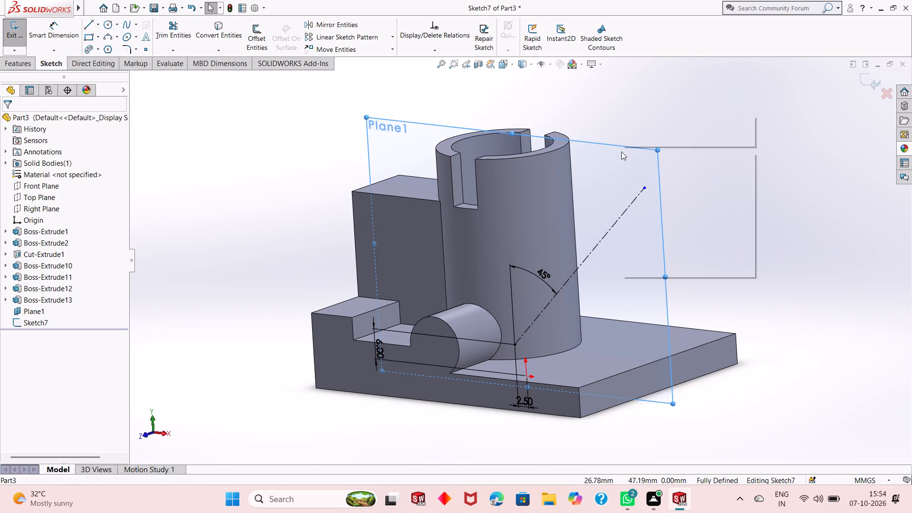
pyautogui.press('Escape')
pyautogui.press('Escape')
pyautogui.press('Escape')
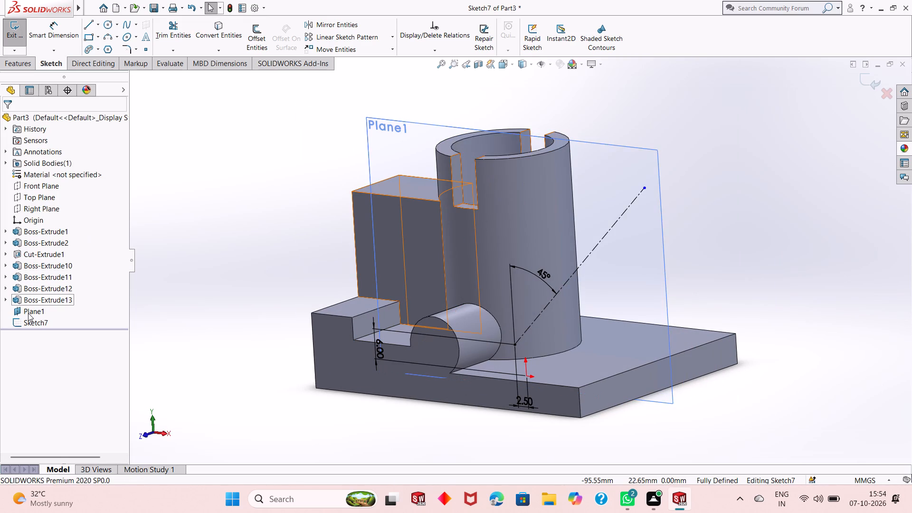
pyautogui.rightClick(28, 313)
pyautogui.click(54, 300)
pyautogui.press('Escape')
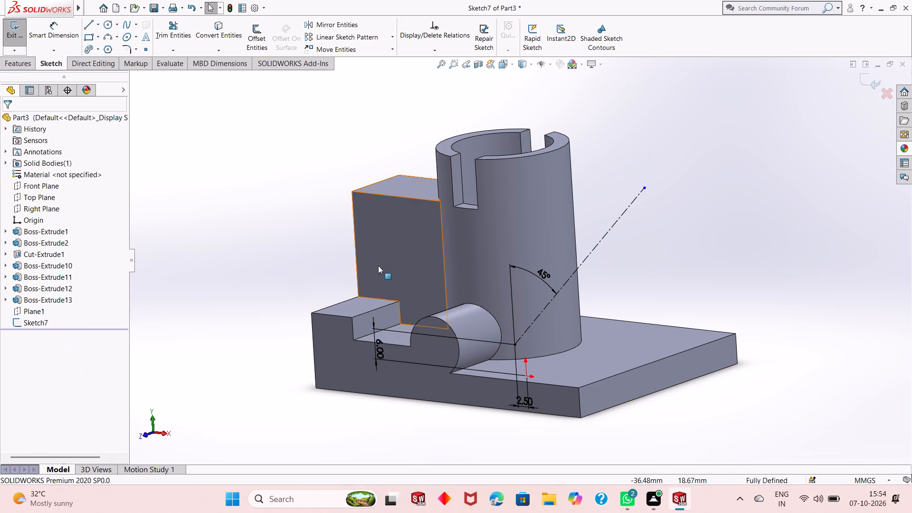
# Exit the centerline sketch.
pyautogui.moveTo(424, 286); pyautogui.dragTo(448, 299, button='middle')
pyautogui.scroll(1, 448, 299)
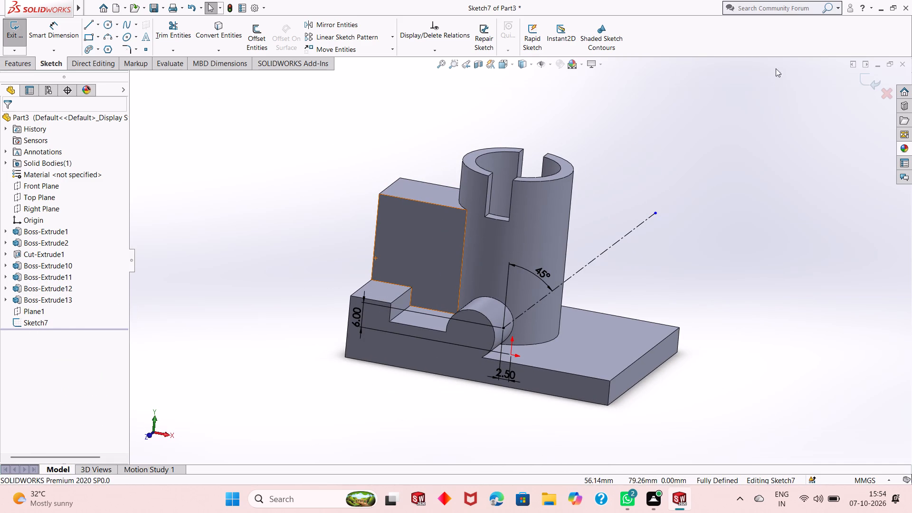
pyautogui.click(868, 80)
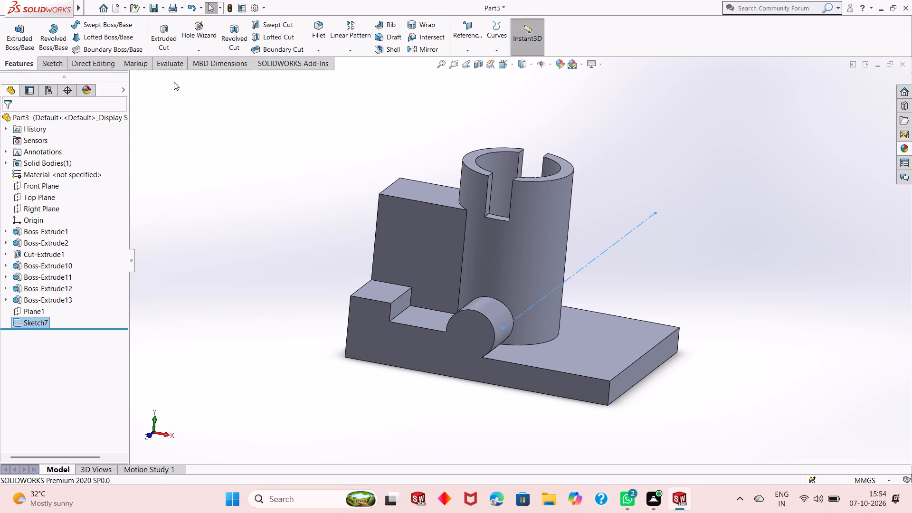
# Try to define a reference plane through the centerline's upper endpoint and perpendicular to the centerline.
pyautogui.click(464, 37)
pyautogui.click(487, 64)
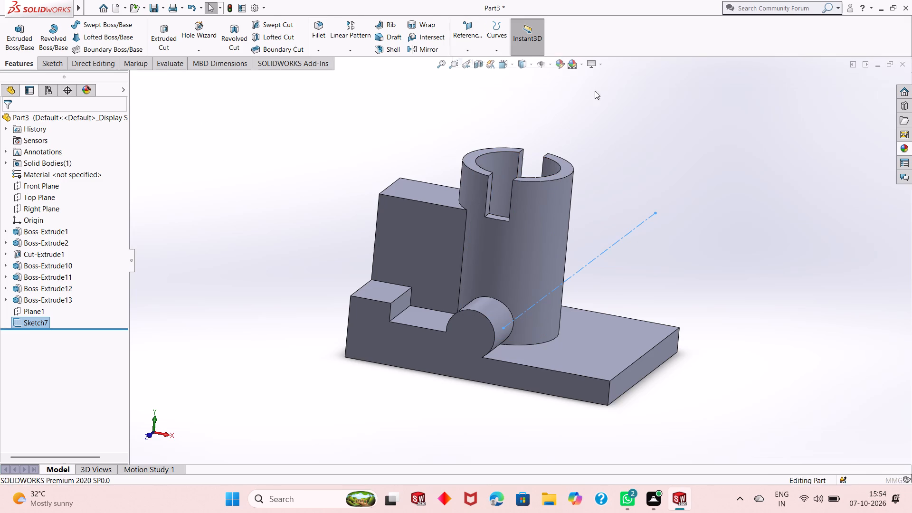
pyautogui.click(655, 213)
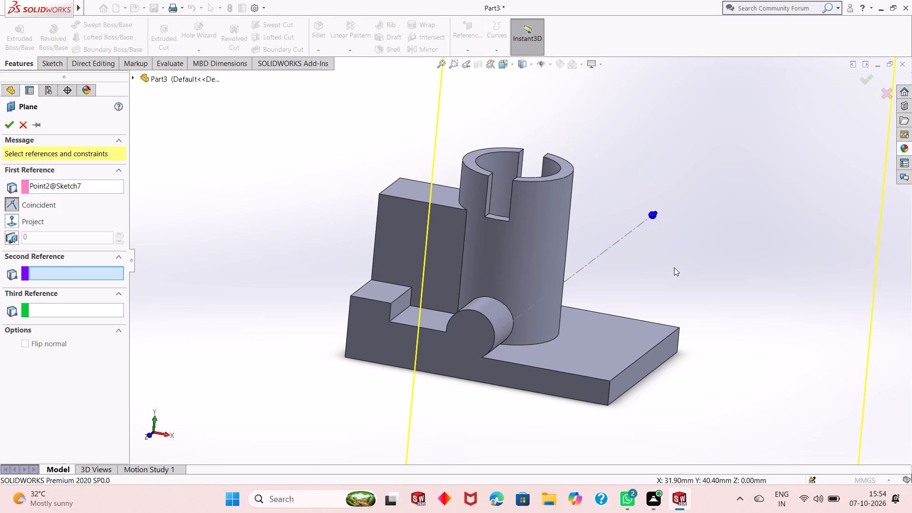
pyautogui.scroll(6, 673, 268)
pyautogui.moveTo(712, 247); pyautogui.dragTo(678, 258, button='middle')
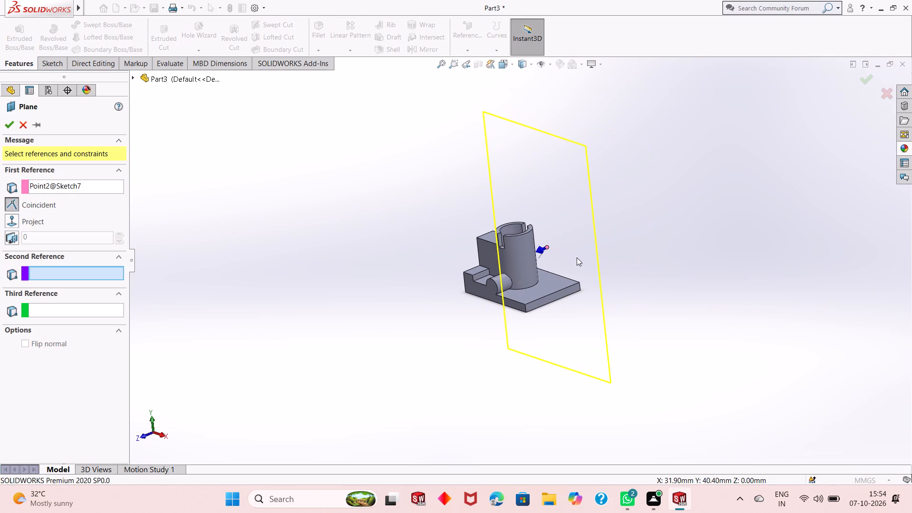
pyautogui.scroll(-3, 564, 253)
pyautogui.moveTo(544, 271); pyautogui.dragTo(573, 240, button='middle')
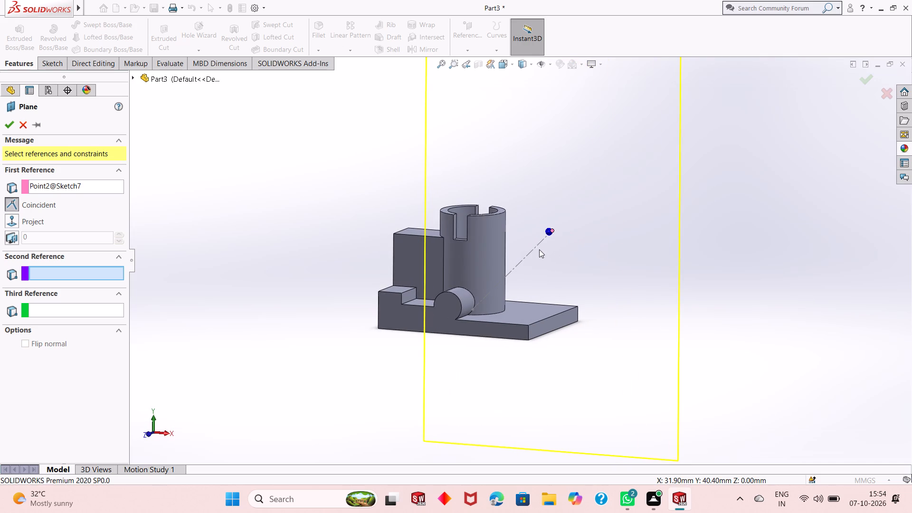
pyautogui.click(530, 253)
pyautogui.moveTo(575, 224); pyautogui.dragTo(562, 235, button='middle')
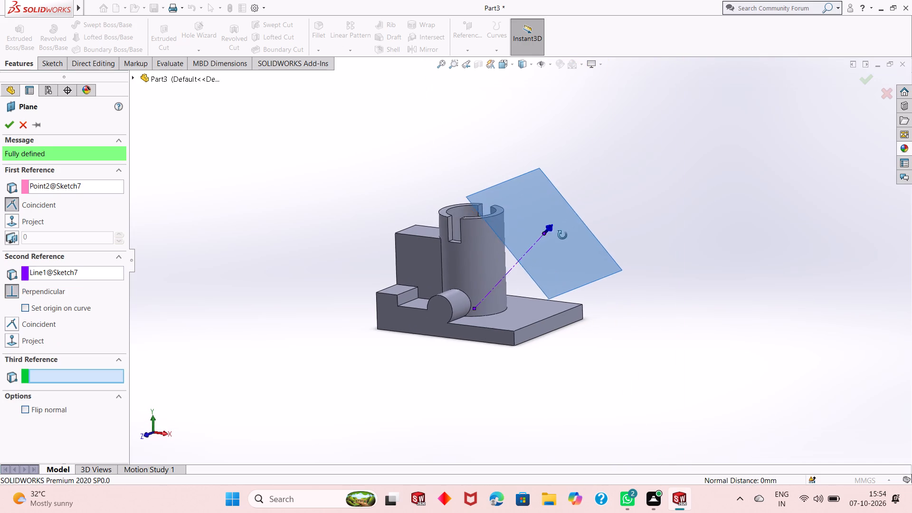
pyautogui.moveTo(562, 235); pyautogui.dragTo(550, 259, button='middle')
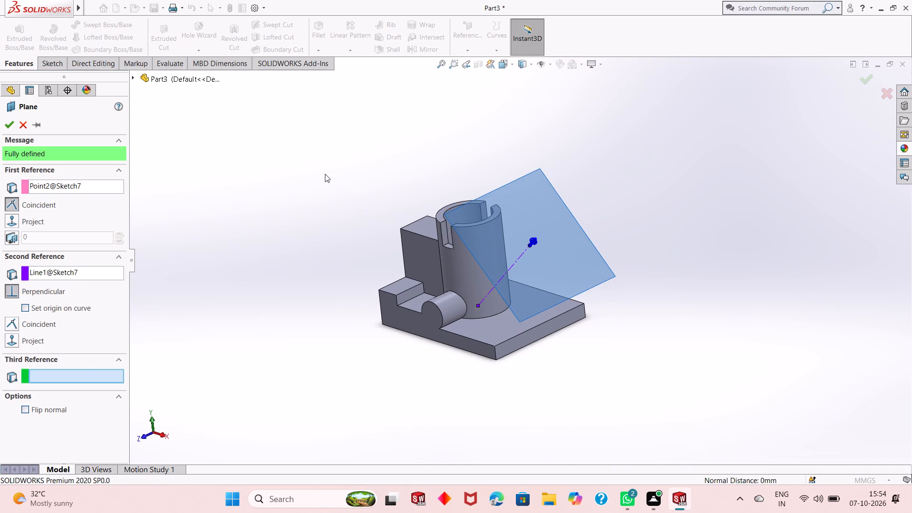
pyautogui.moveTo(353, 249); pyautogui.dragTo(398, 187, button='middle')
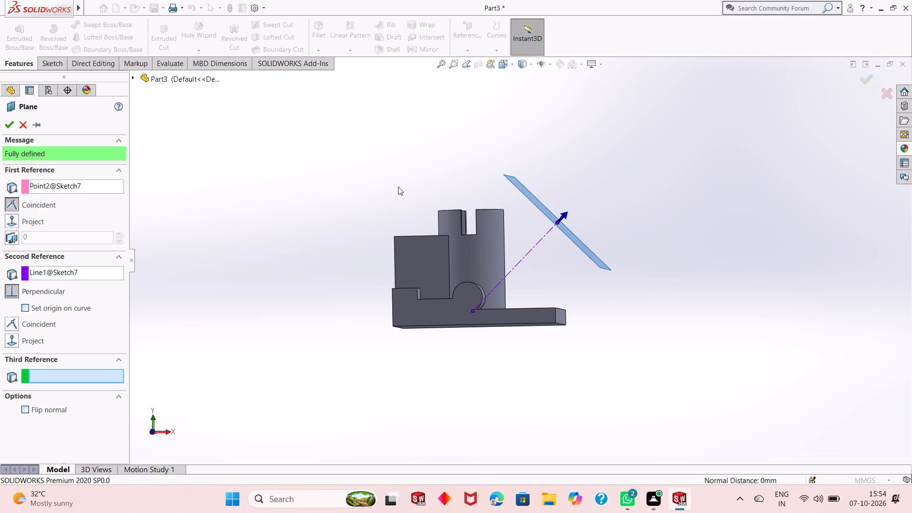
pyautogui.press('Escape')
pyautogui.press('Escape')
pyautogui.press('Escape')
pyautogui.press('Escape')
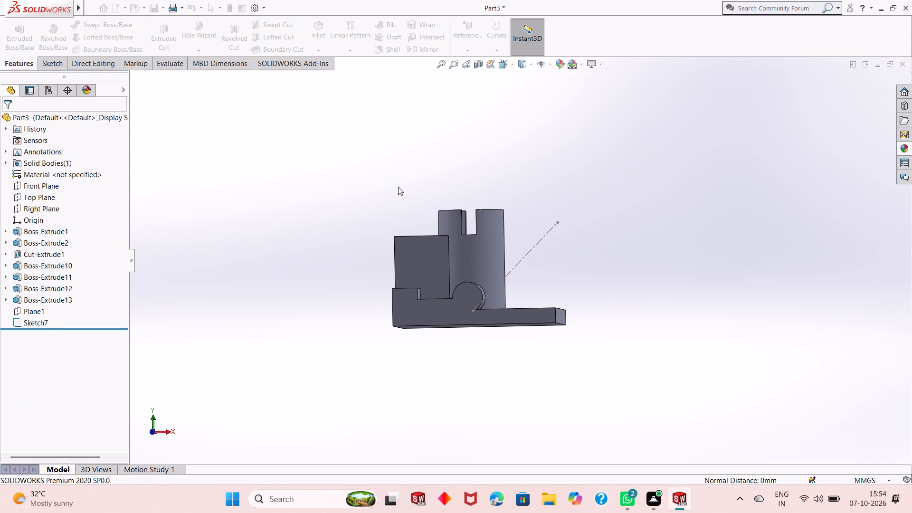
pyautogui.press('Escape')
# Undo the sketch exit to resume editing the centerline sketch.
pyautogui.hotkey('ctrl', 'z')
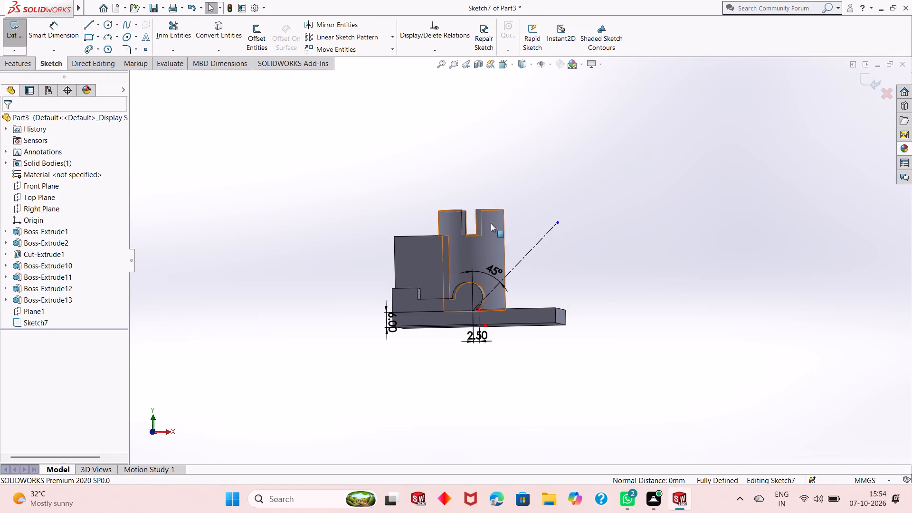
# Undo the 2.5 mm horizontal and 6 mm vertical dimensions locating the centerline's lower endpoint, keeping the 45-degree angle.
pyautogui.hotkey('ctrl', '8')
pyautogui.hotkey('ctrl', 'z')
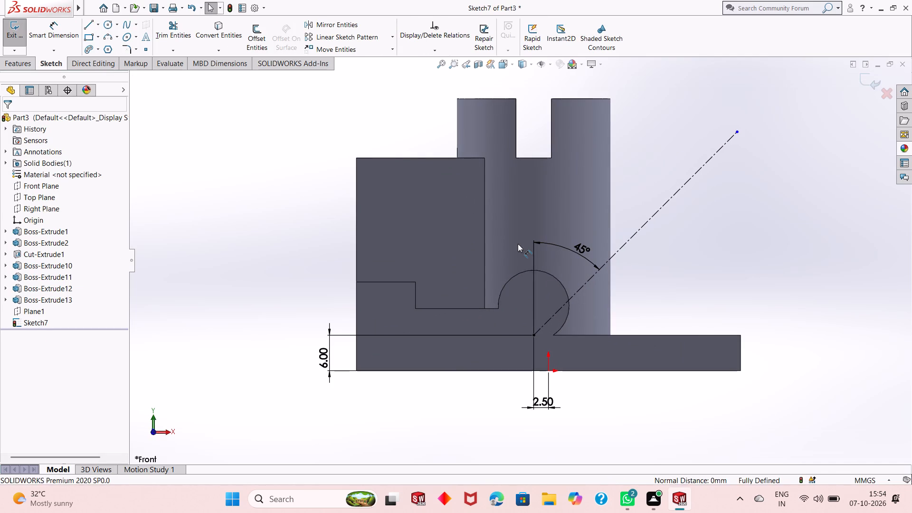
pyautogui.hotkey('ctrl', 'z')
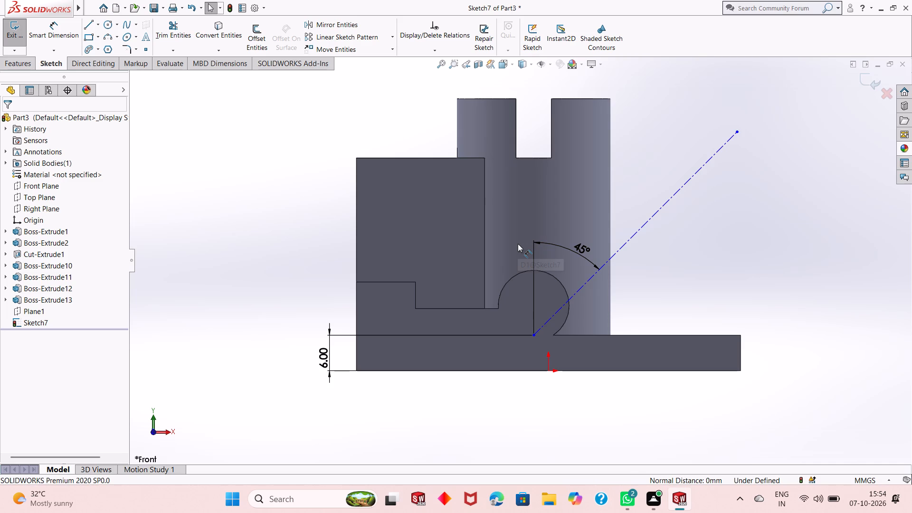
pyautogui.hotkey('ctrl', 'z')
pyautogui.scroll(2, 538, 314)
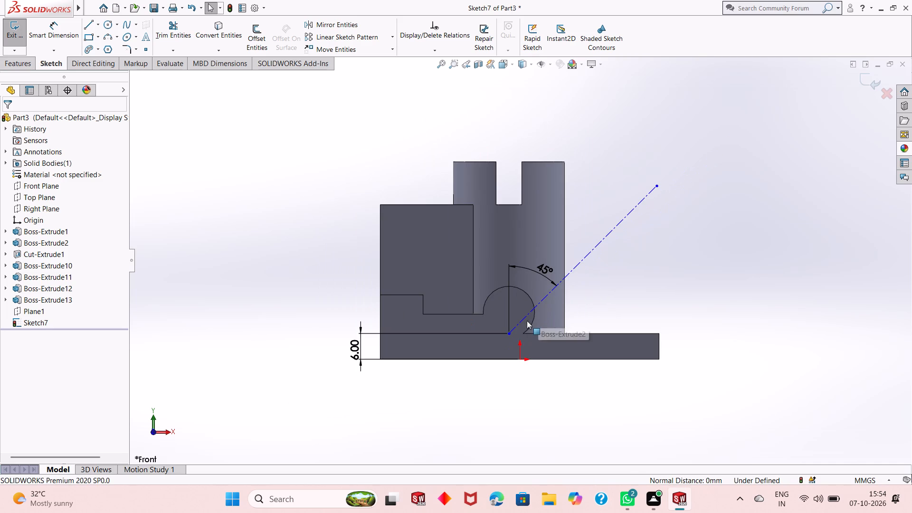
pyautogui.hotkey('ctrl', 'z')
pyautogui.scroll(2, 495, 281)
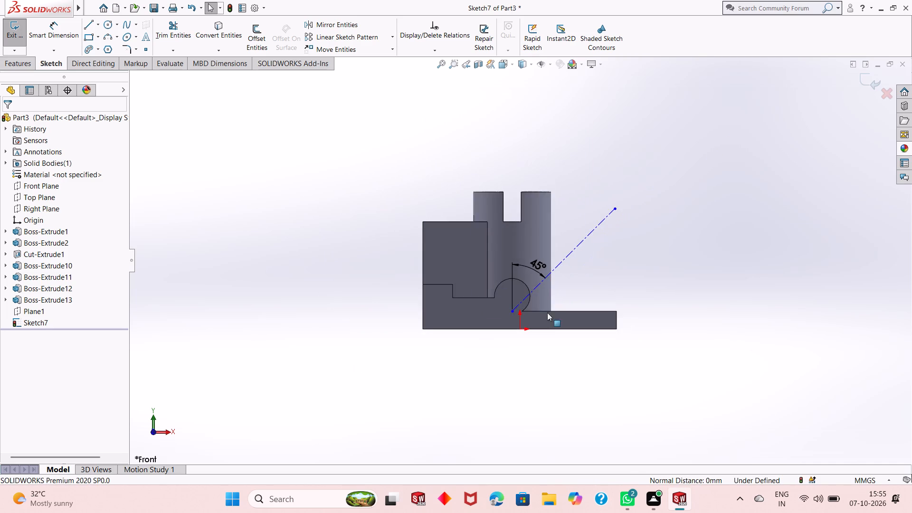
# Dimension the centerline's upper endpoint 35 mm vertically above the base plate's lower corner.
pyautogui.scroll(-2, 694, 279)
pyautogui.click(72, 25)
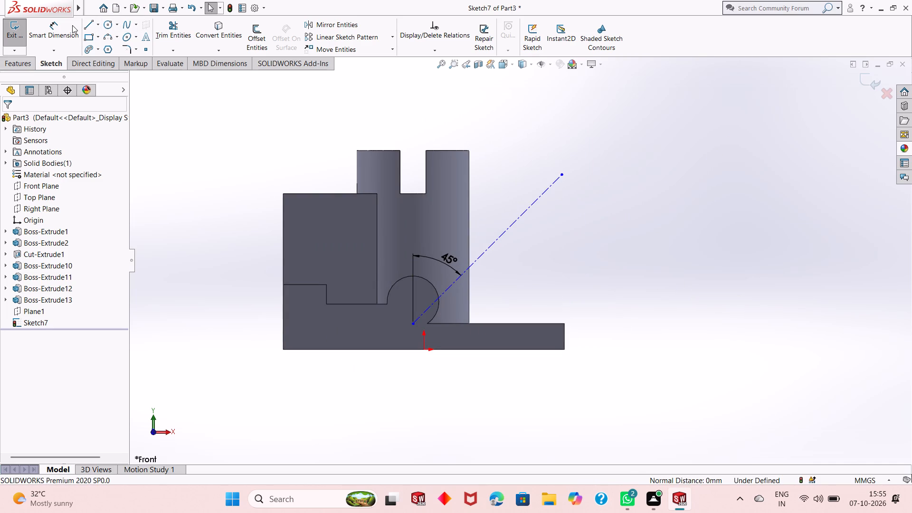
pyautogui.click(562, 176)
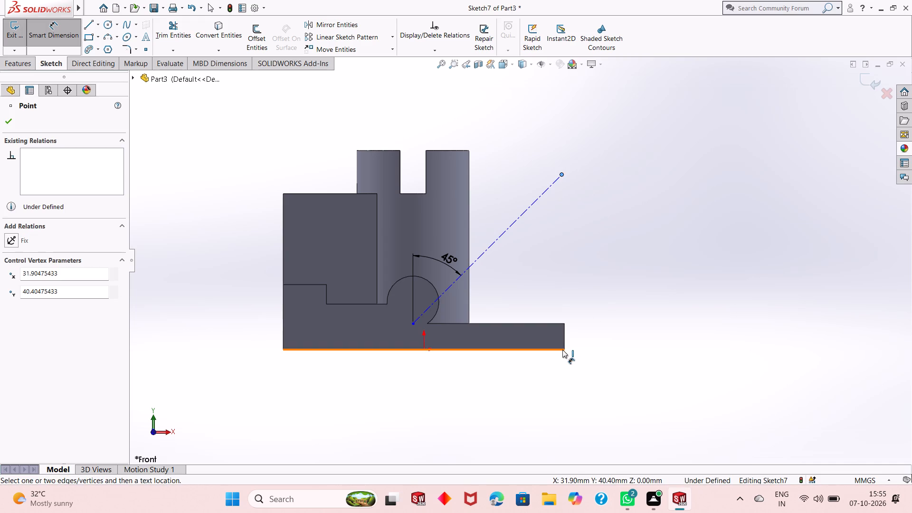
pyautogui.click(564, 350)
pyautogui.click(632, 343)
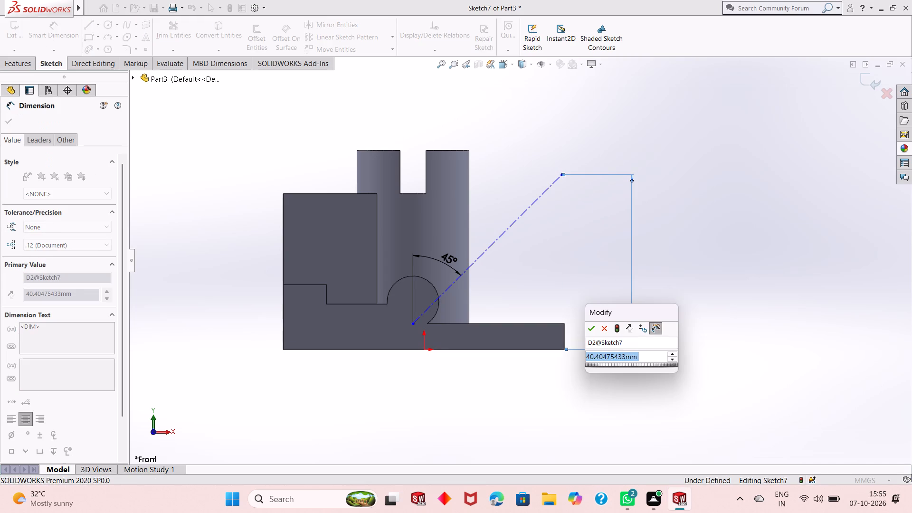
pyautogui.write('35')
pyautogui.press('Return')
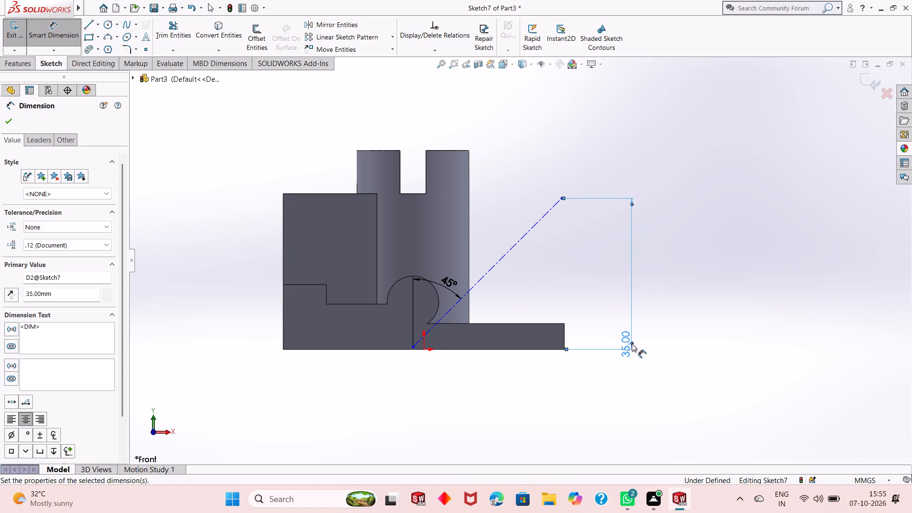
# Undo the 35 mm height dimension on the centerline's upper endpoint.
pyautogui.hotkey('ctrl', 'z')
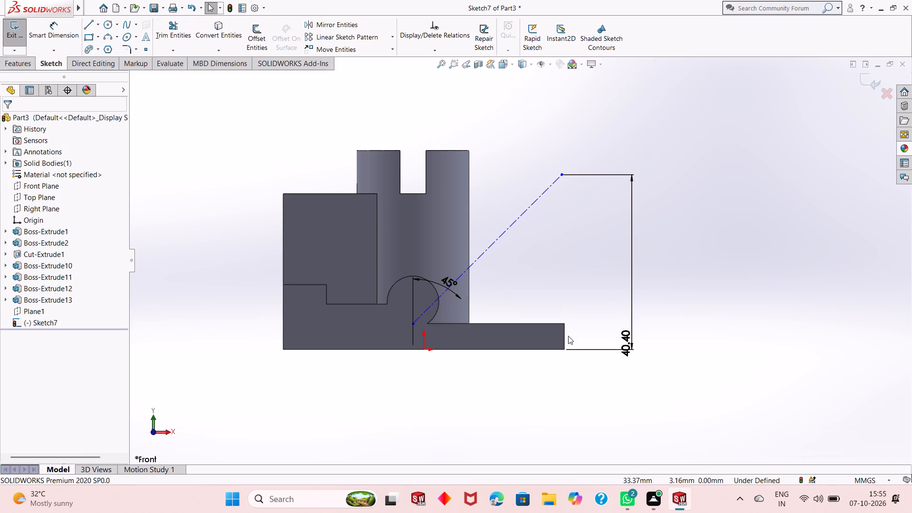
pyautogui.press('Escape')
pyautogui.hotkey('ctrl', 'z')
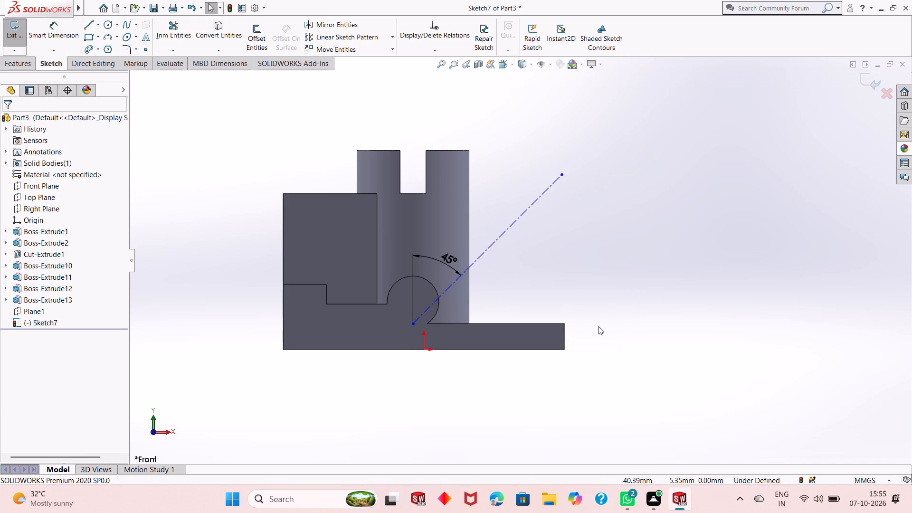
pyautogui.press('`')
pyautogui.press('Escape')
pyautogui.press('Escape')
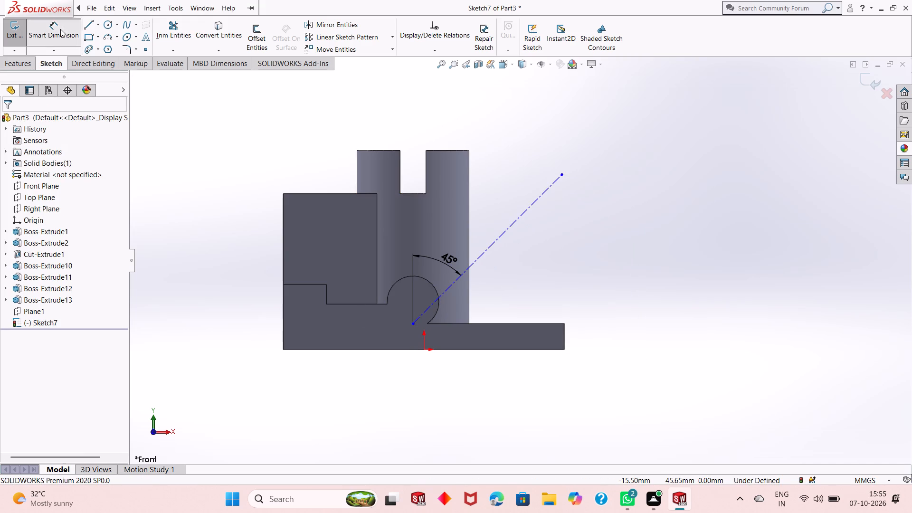
# Dimension the centerline's lower endpoint 6 mm vertically above the origin.
pyautogui.click(60, 29)
pyautogui.click(414, 323)
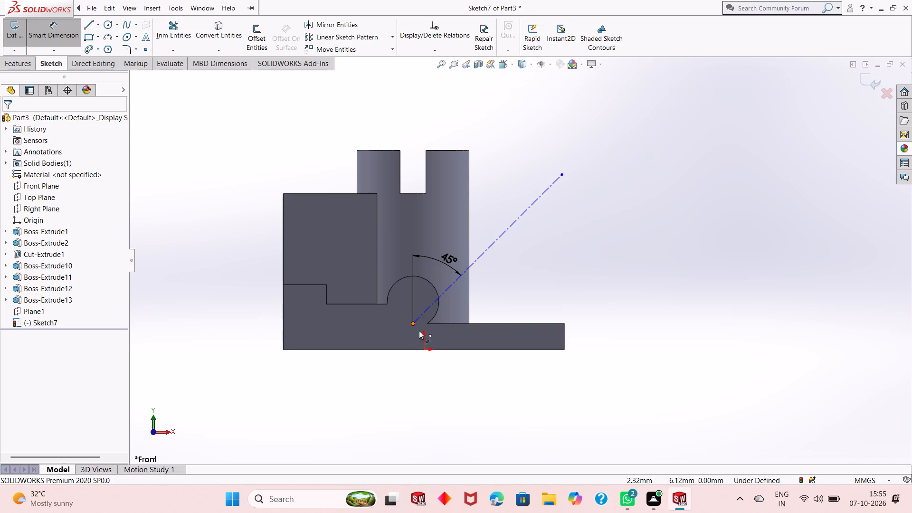
pyautogui.click(425, 348)
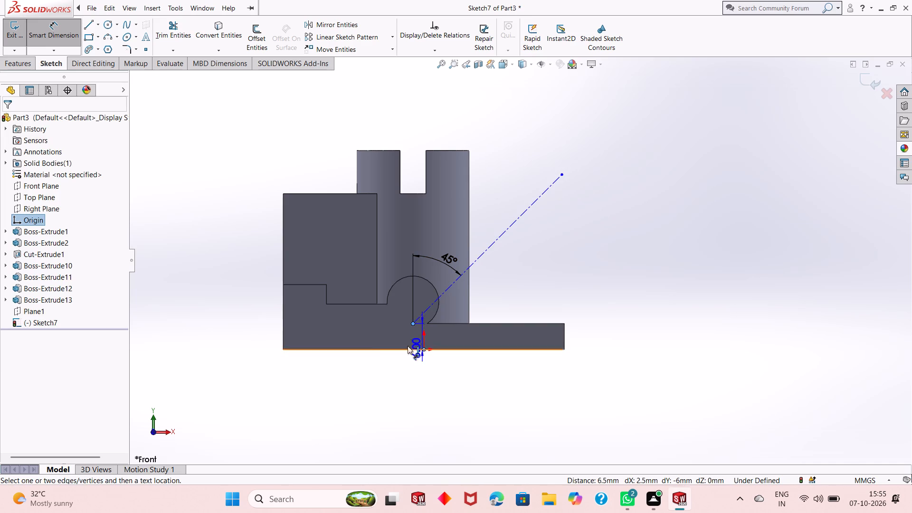
pyautogui.click(249, 336)
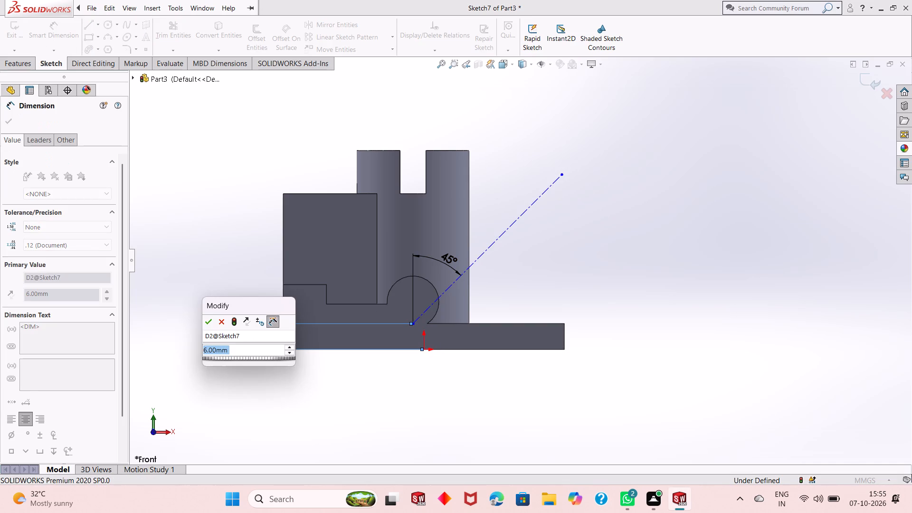
pyautogui.press('Return')
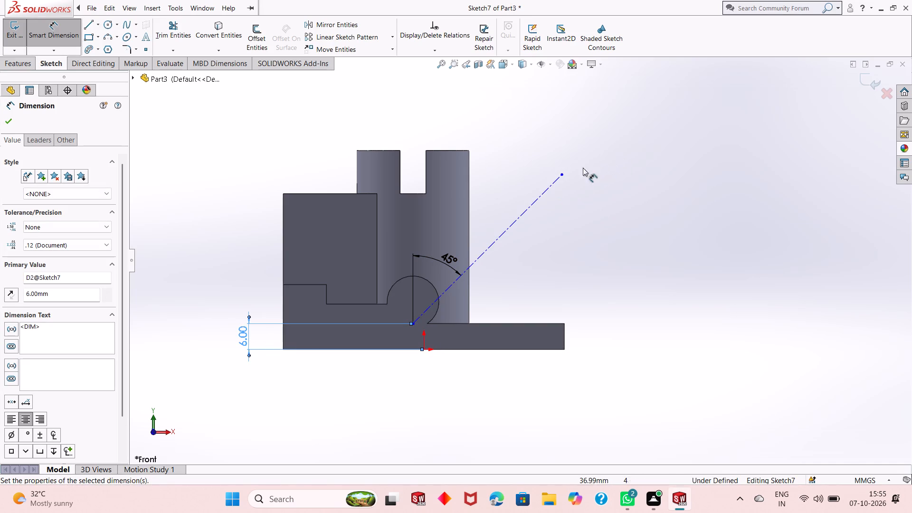
# Set the vertical distance from the base plate's lower corner to the centerline's upper endpoint to 35 mm.
pyautogui.click(561, 174)
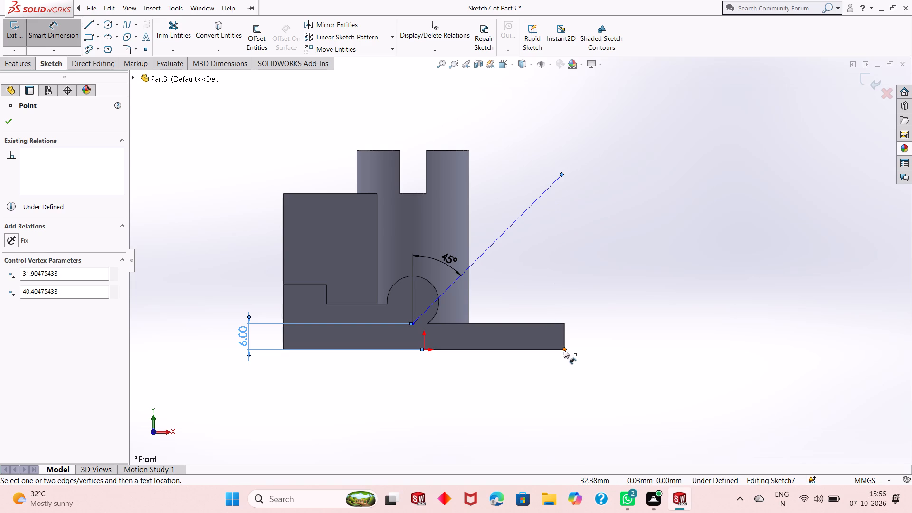
pyautogui.click(564, 350)
pyautogui.click(621, 342)
pyautogui.write('35')
pyautogui.press('Return')
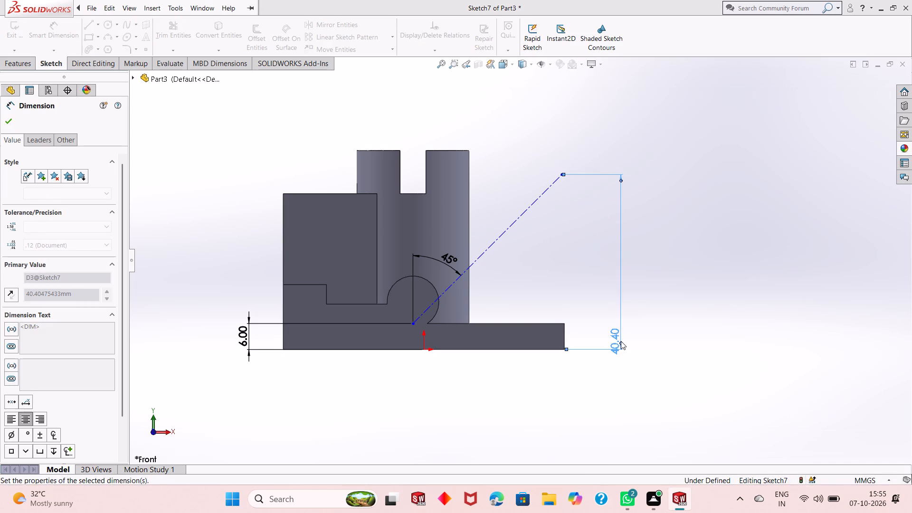
pyautogui.rightClick(626, 218)
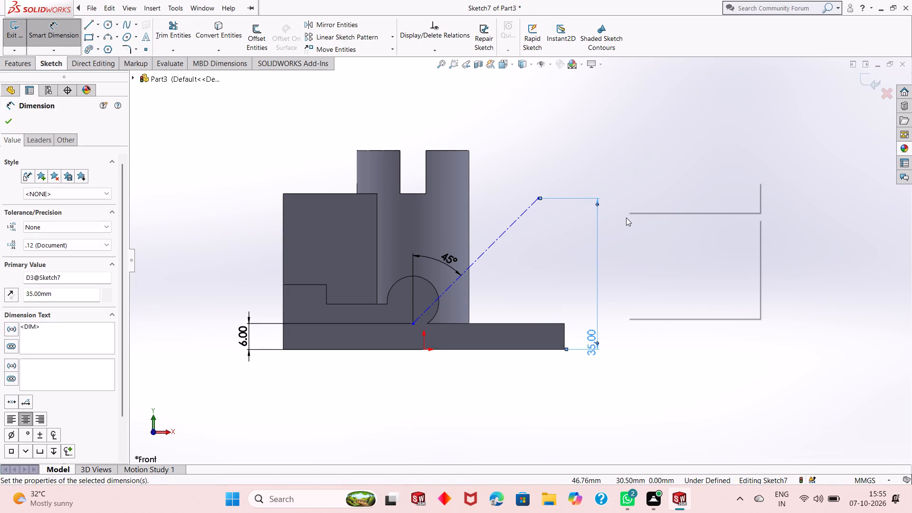
pyautogui.click(652, 245)
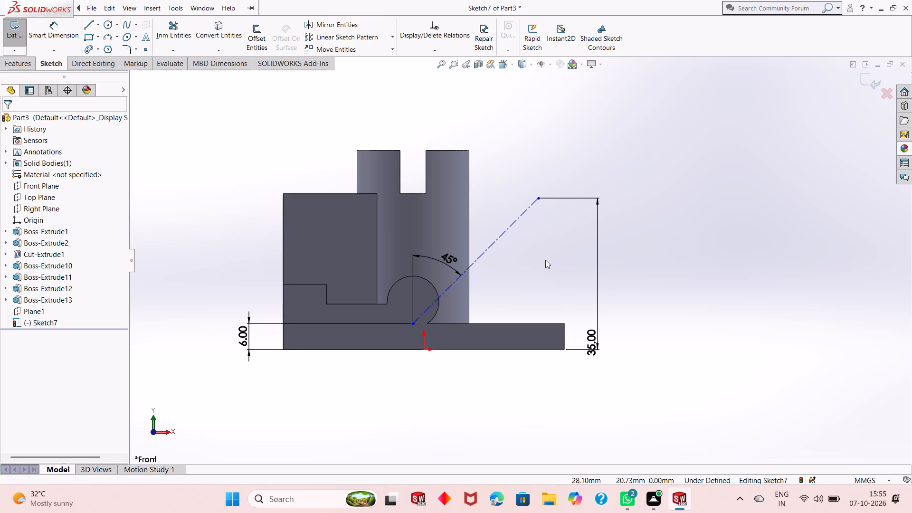
# Dimension the centerline's lower endpoint 2.5 mm horizontally from the origin.
pyautogui.scroll(-1, 545, 260)
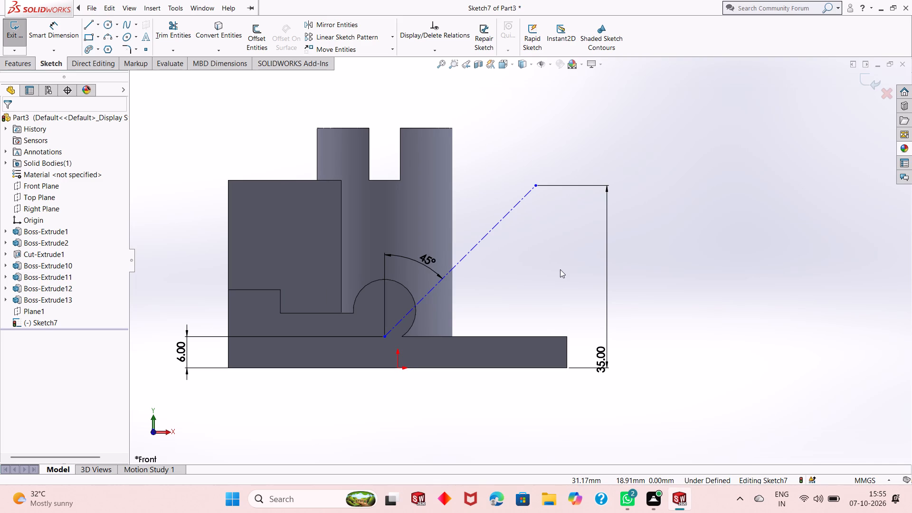
pyautogui.scroll(-4, 400, 347)
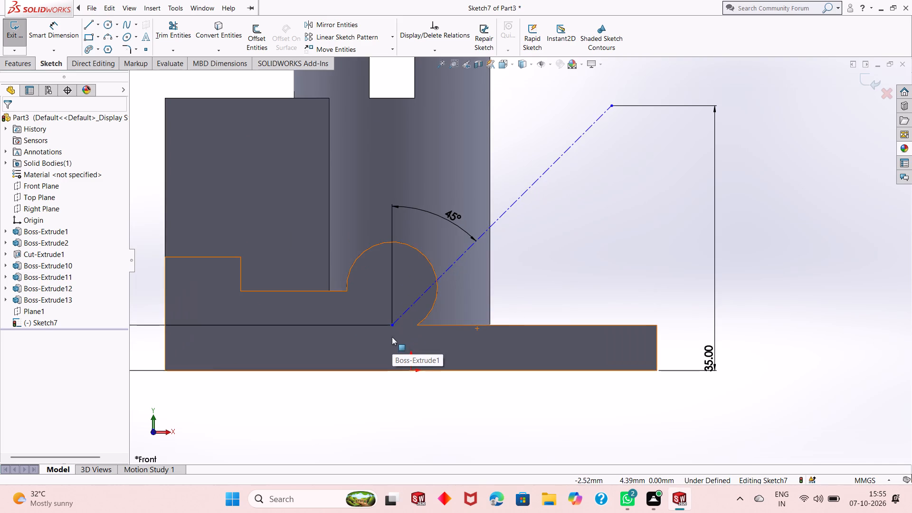
pyautogui.scroll(1, 392, 337)
pyautogui.press('Escape')
pyautogui.click(67, 33)
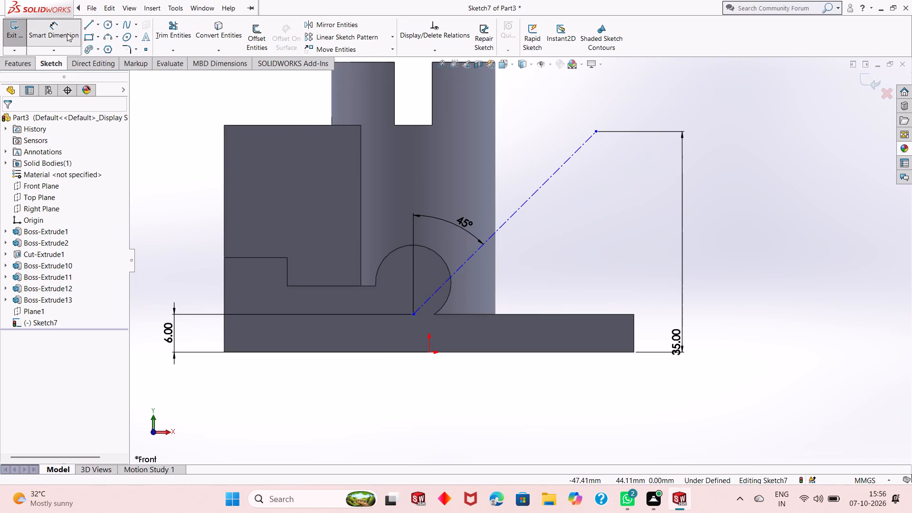
pyautogui.click(413, 315)
pyautogui.click(427, 352)
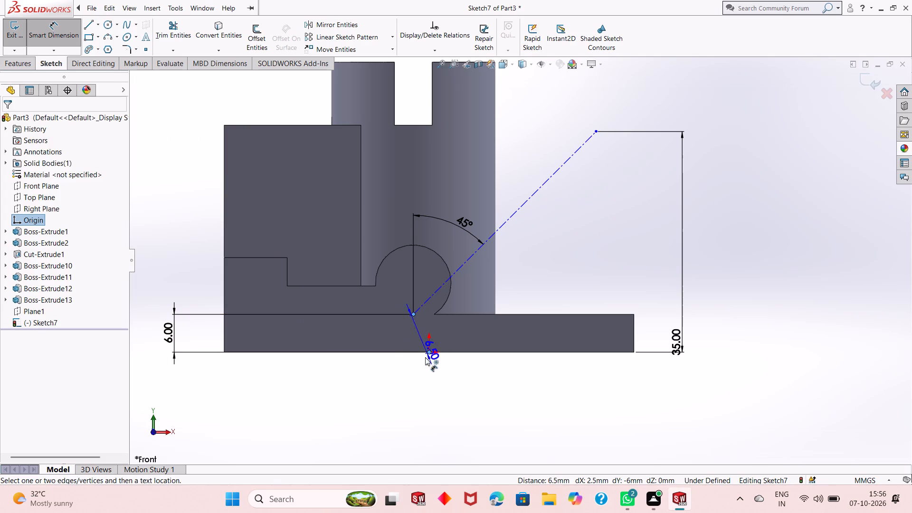
pyautogui.click(418, 389)
pyautogui.press('Return')
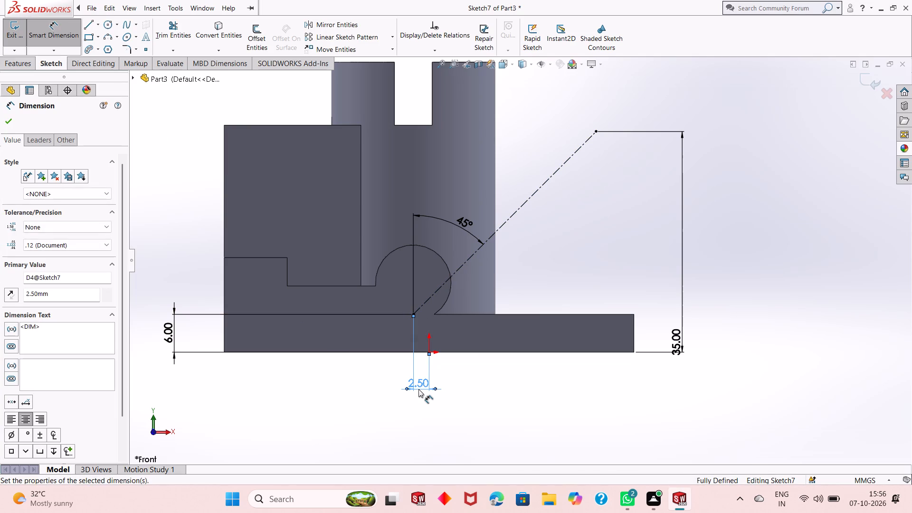
pyautogui.press('Escape')
# Exit the centerline sketch, keeping its changes.
pyautogui.scroll(2, 430, 379)
pyautogui.scroll(-2, 471, 254)
pyautogui.scroll(2, 452, 288)
pyautogui.scroll(-1, 571, 276)
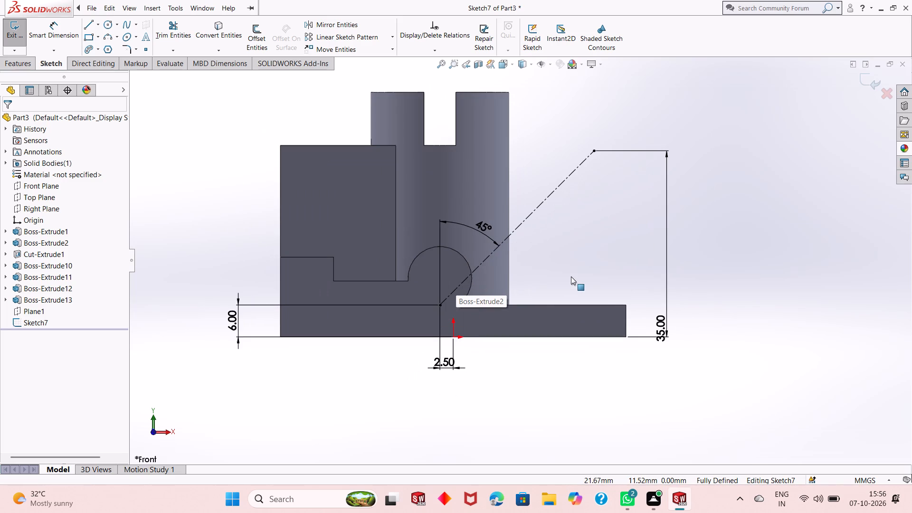
pyautogui.click(27, 65)
pyautogui.click(63, 66)
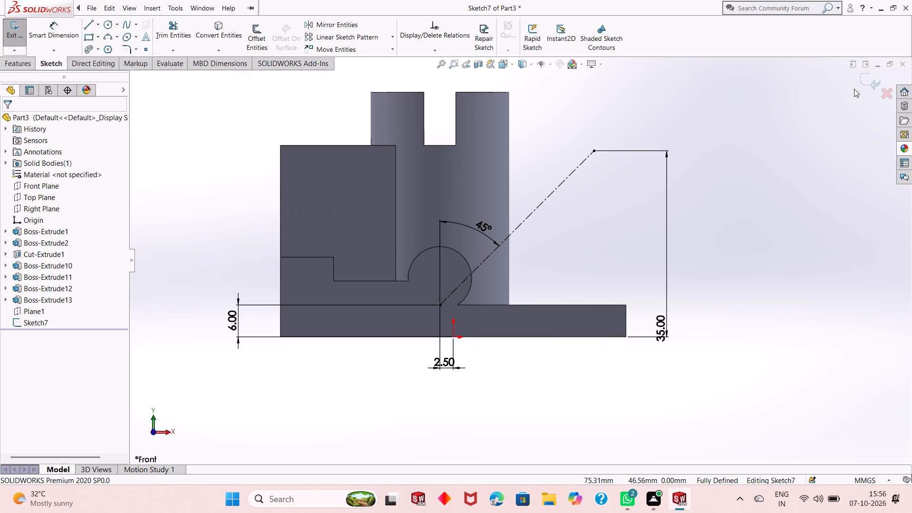
pyautogui.click(866, 76)
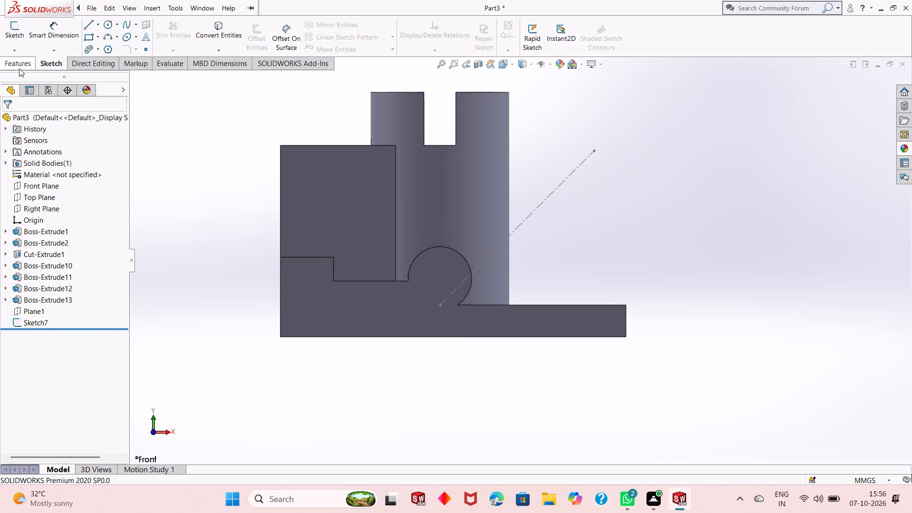
# Create a reference plane coincident with the centerline's upper endpoint and perpendicular to the centerline.
pyautogui.click(17, 65)
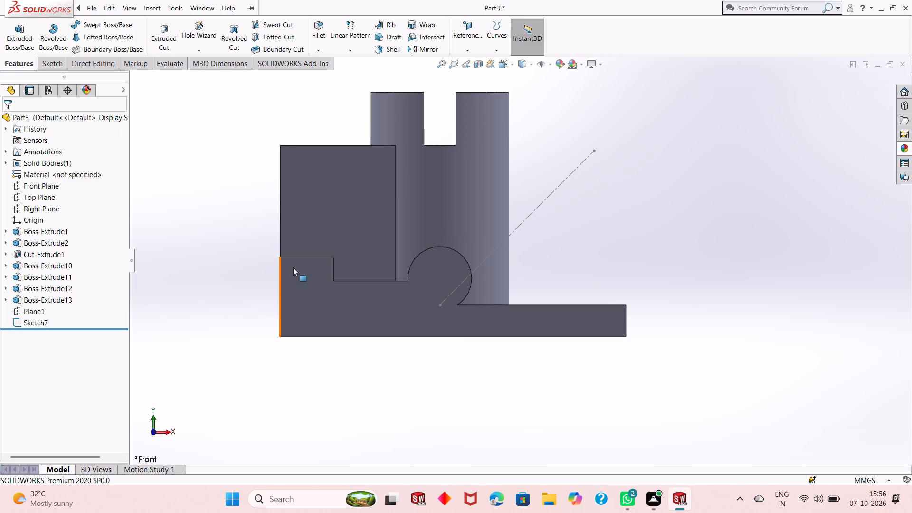
pyautogui.scroll(3, 346, 288)
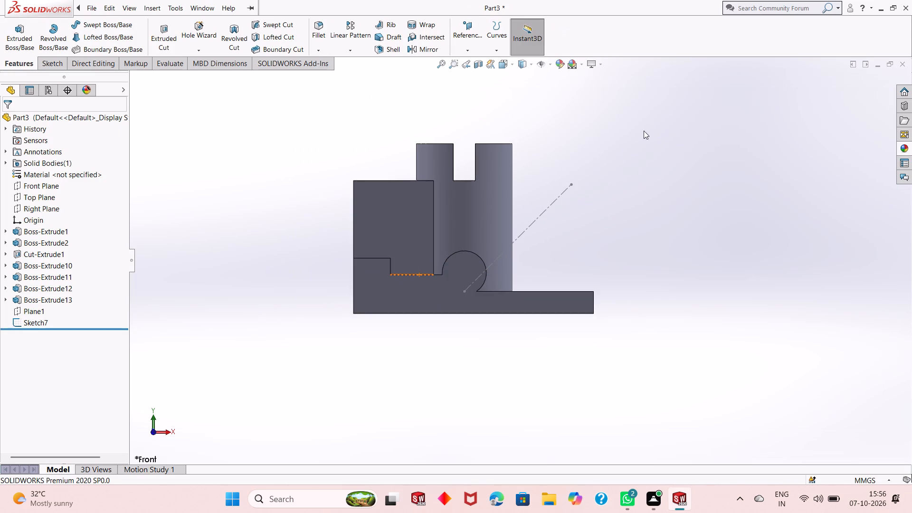
pyautogui.scroll(-1, 609, 156)
pyautogui.moveTo(572, 223); pyautogui.dragTo(542, 250, button='middle')
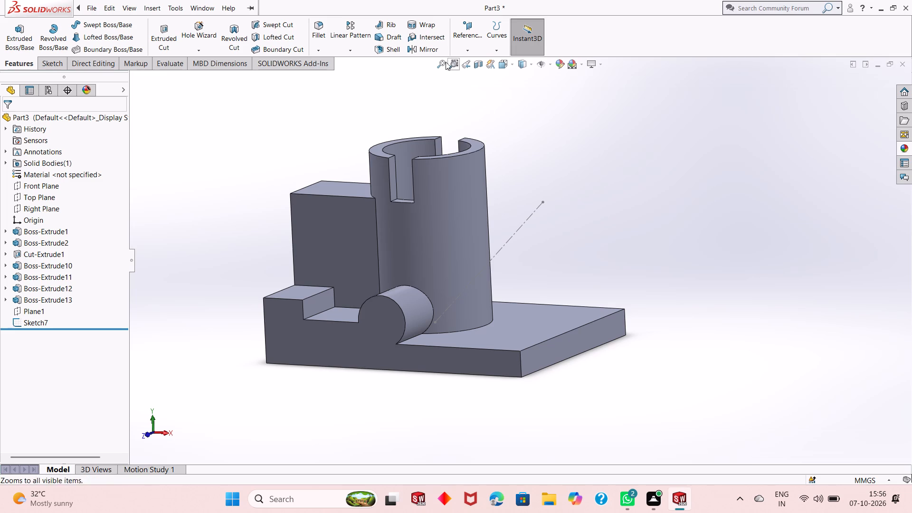
pyautogui.click(469, 44)
pyautogui.click(481, 64)
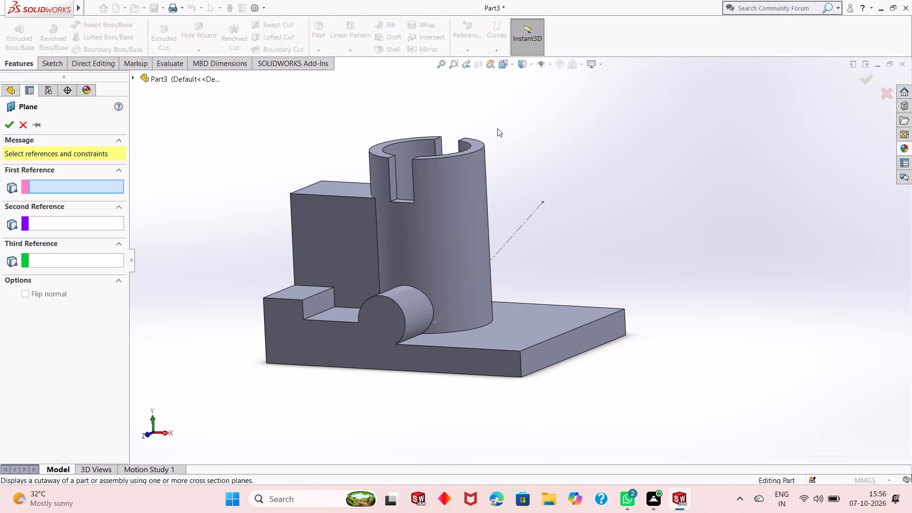
pyautogui.click(543, 202)
pyautogui.click(522, 224)
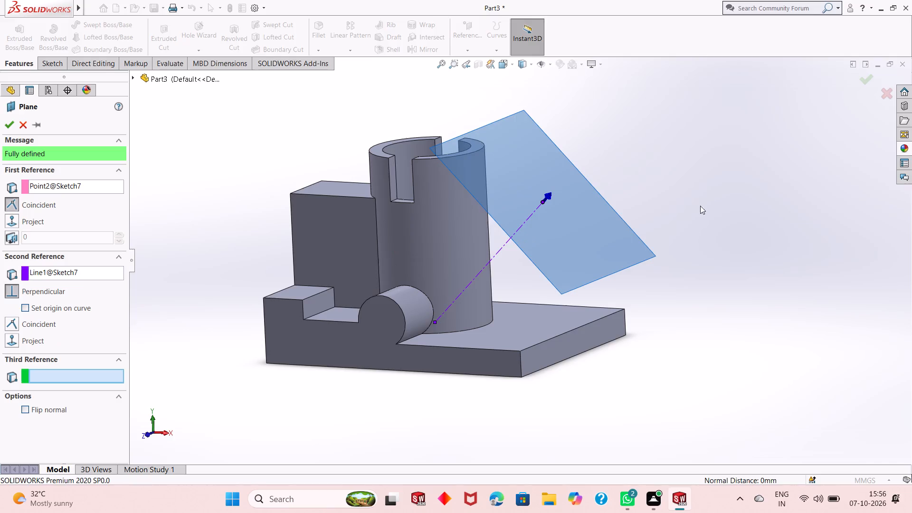
pyautogui.moveTo(703, 204); pyautogui.dragTo(674, 224, button='middle')
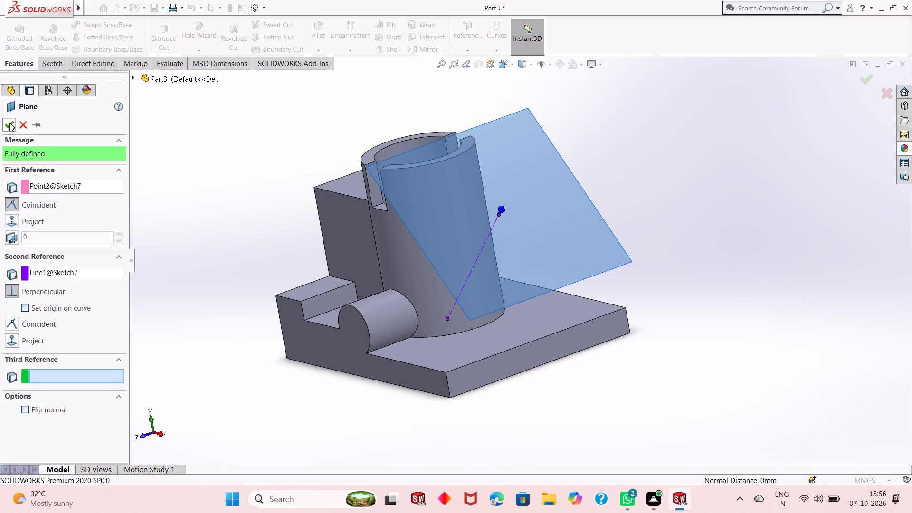
pyautogui.click(11, 129)
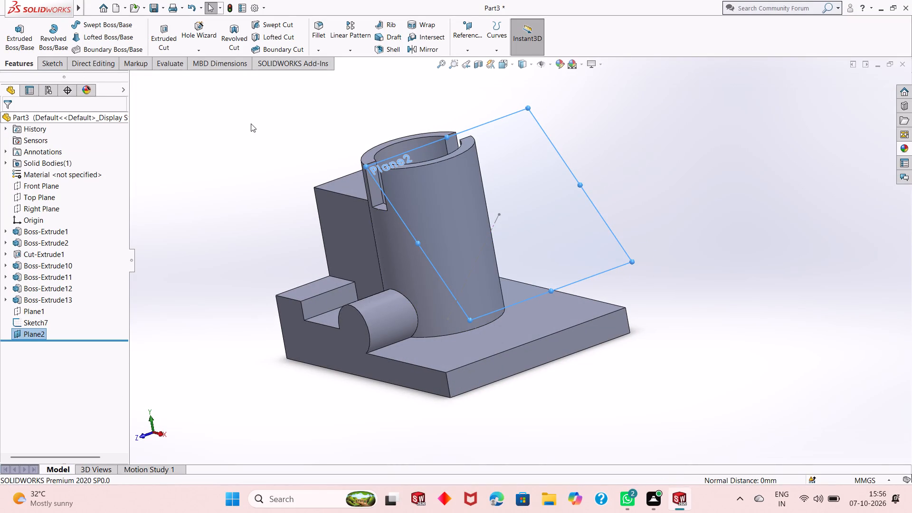
# Start a new sketch on the inclined reference plane and view it face-on.
pyautogui.press('Escape')
pyautogui.rightClick(497, 133)
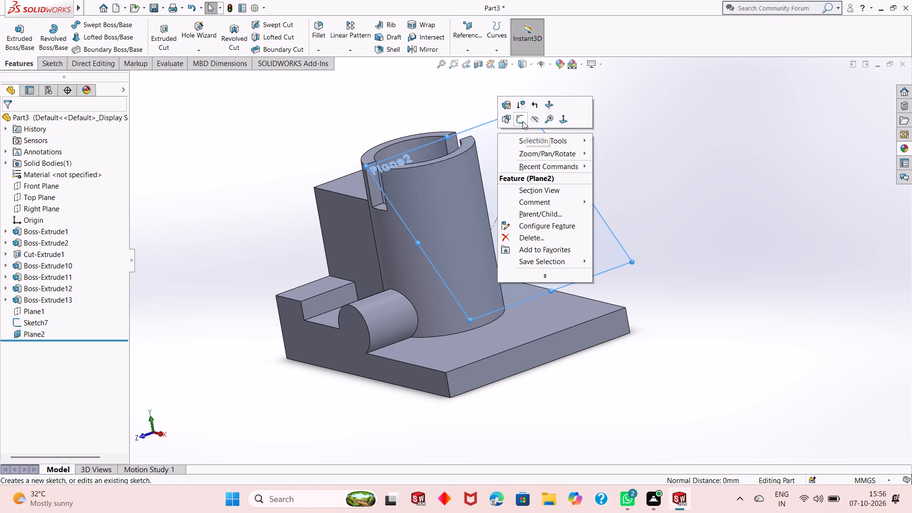
pyautogui.click(522, 119)
pyautogui.hotkey('ctrl', '8')
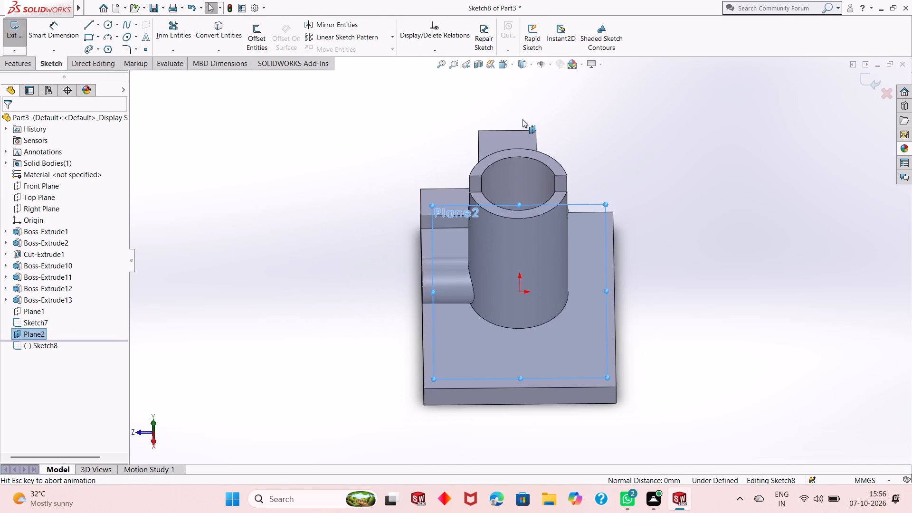
pyautogui.scroll(2, 515, 281)
pyautogui.press('Escape')
pyautogui.scroll(-1, 623, 287)
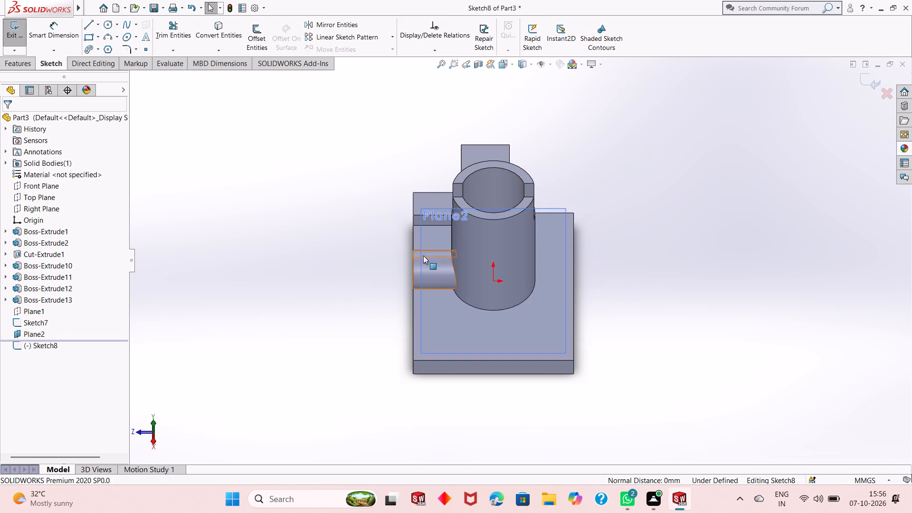
pyautogui.moveTo(310, 266); pyautogui.dragTo(315, 258, button='middle')
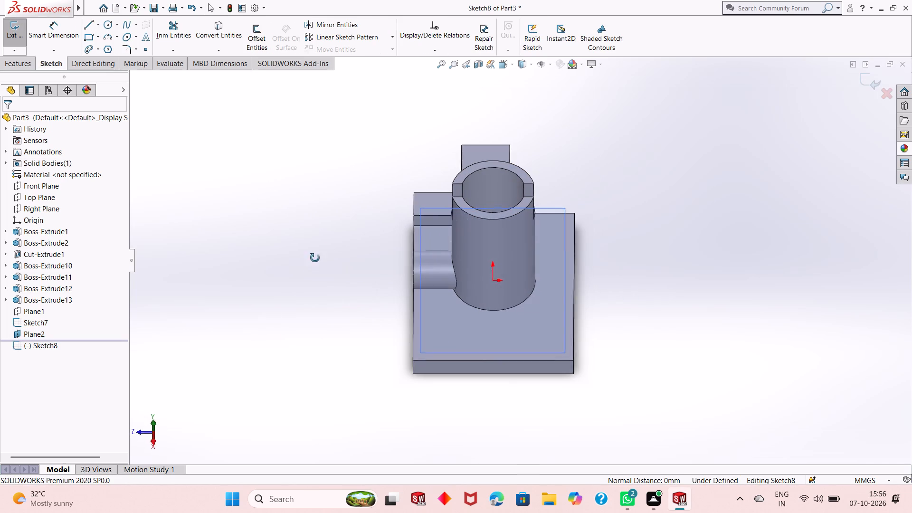
pyautogui.moveTo(315, 258); pyautogui.dragTo(364, 231, button='middle')
pyautogui.hotkey('ctrl', '8')
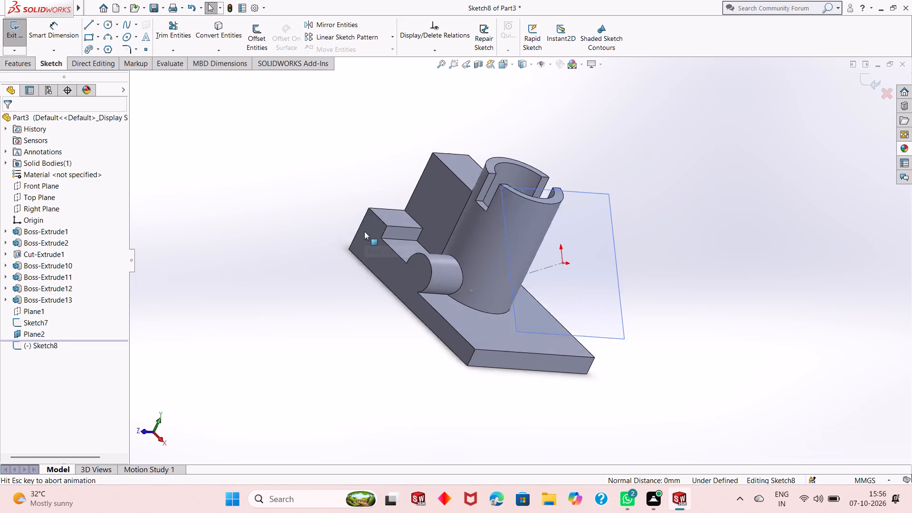
pyautogui.scroll(1, 383, 273)
pyautogui.scroll(-1, 641, 316)
pyautogui.scroll(1, 512, 296)
pyautogui.scroll(-1, 575, 269)
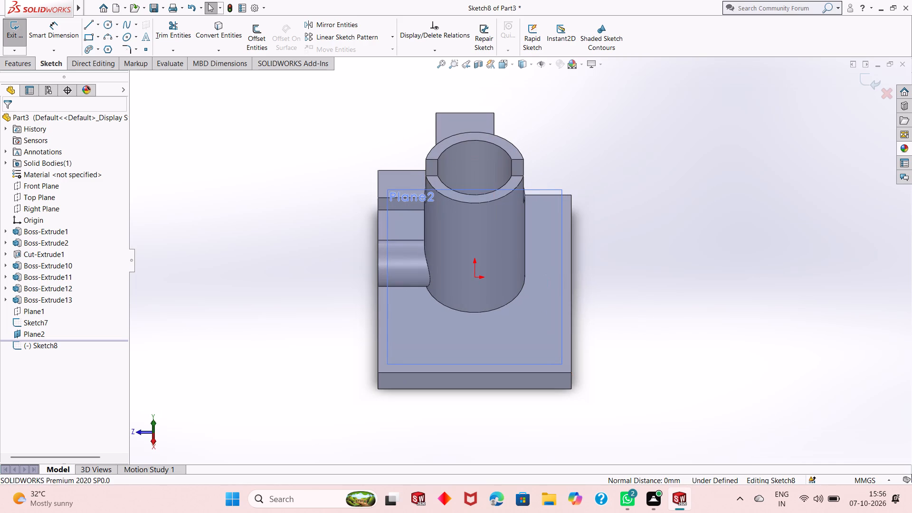
# Sketch a circle about 15.5 mm in diameter, centered near the centerline's upper endpoint.
pyautogui.click(108, 26)
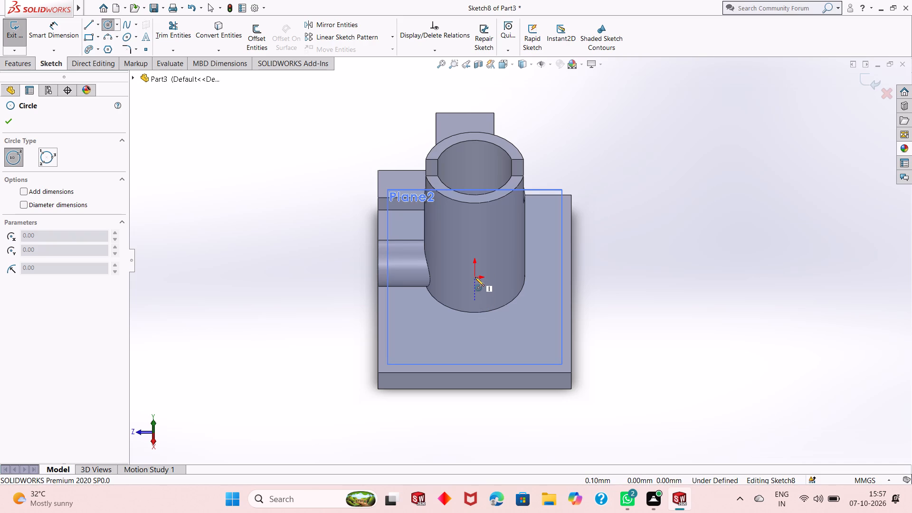
pyautogui.scroll(-8, 475, 277)
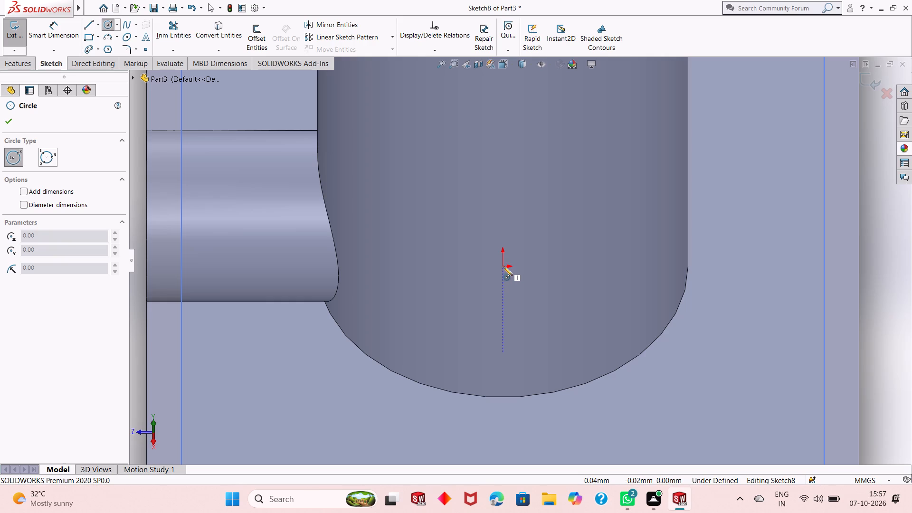
pyautogui.click(503, 266)
pyautogui.click(552, 167)
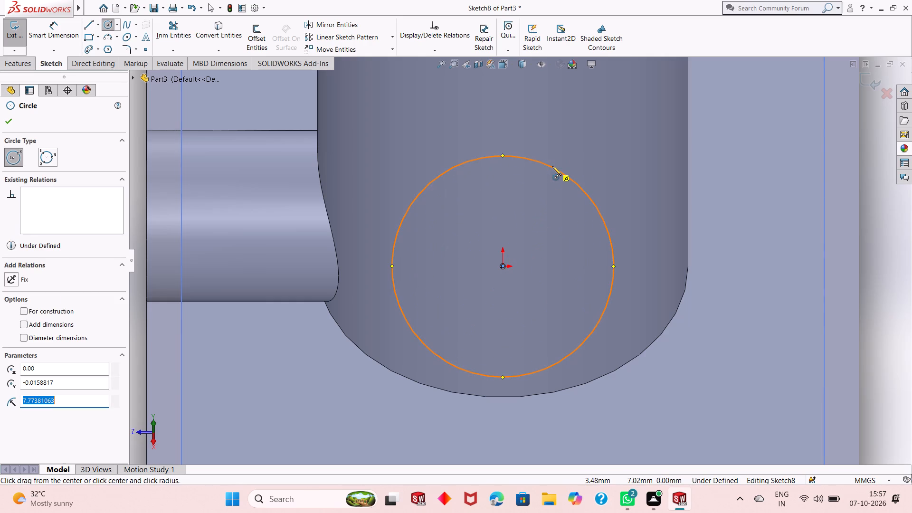
pyautogui.press('Escape')
pyautogui.scroll(4, 441, 343)
pyautogui.scroll(2, 449, 299)
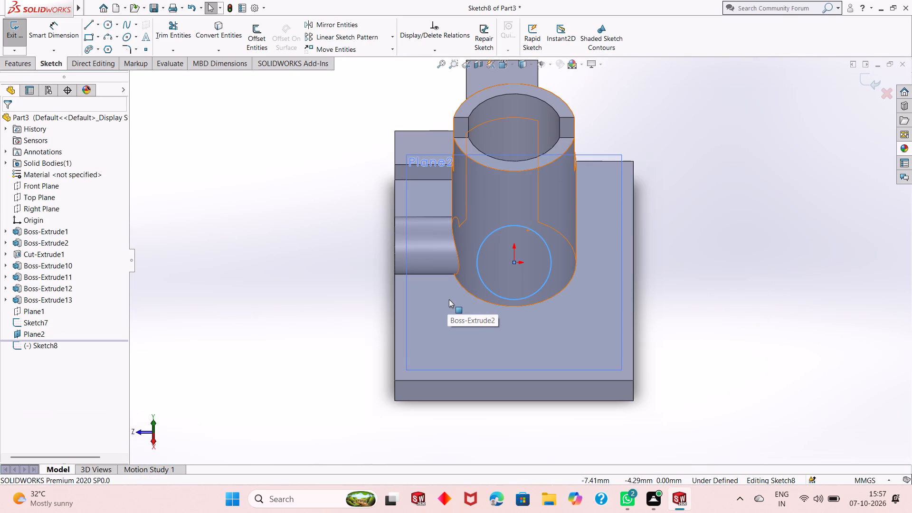
pyautogui.click(255, 239)
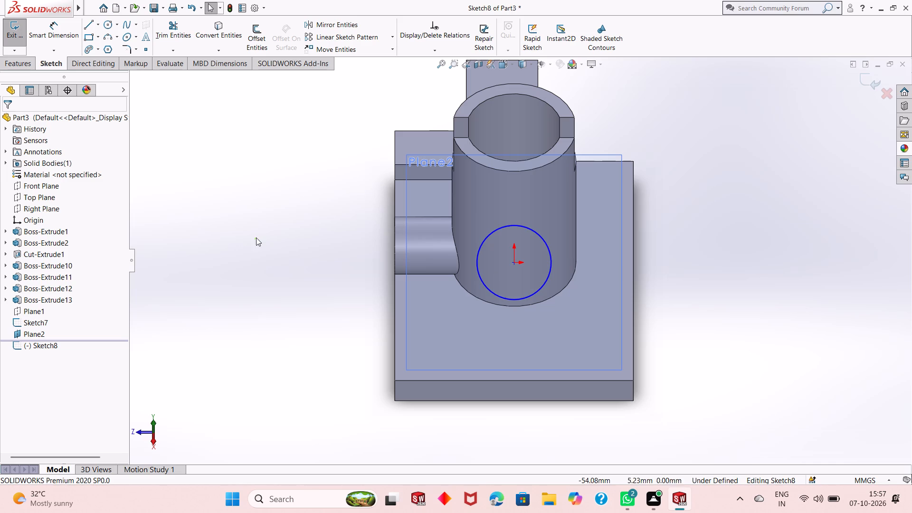
# Dimension the circle's diameter as 20 mm.
pyautogui.click(50, 35)
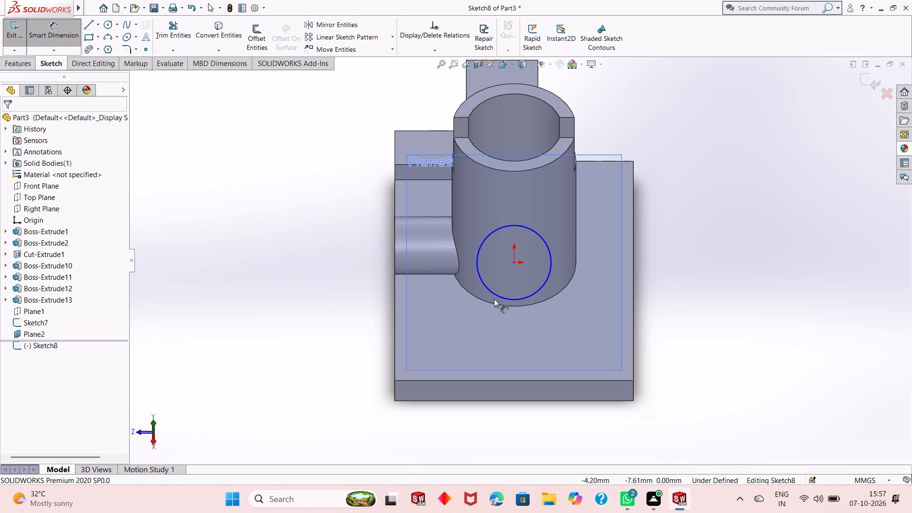
pyautogui.click(494, 294)
pyautogui.click(302, 377)
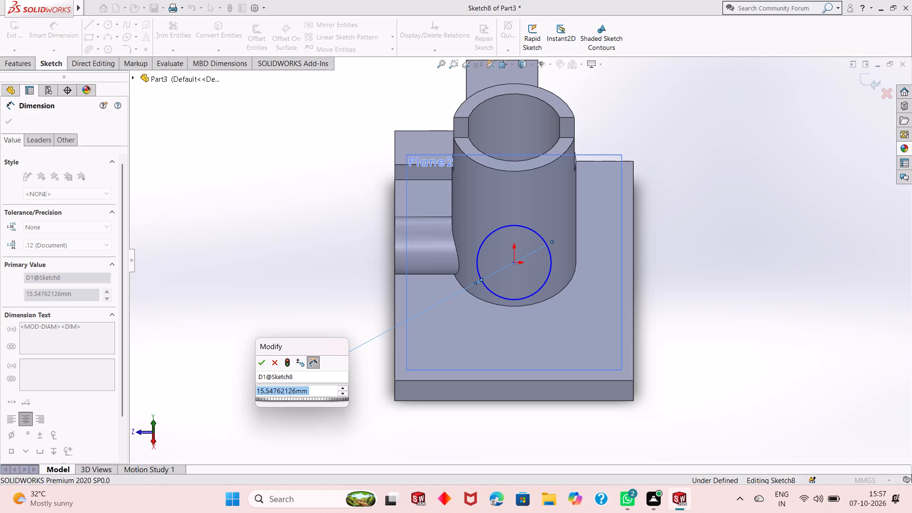
pyautogui.write('20')
pyautogui.press('Return')
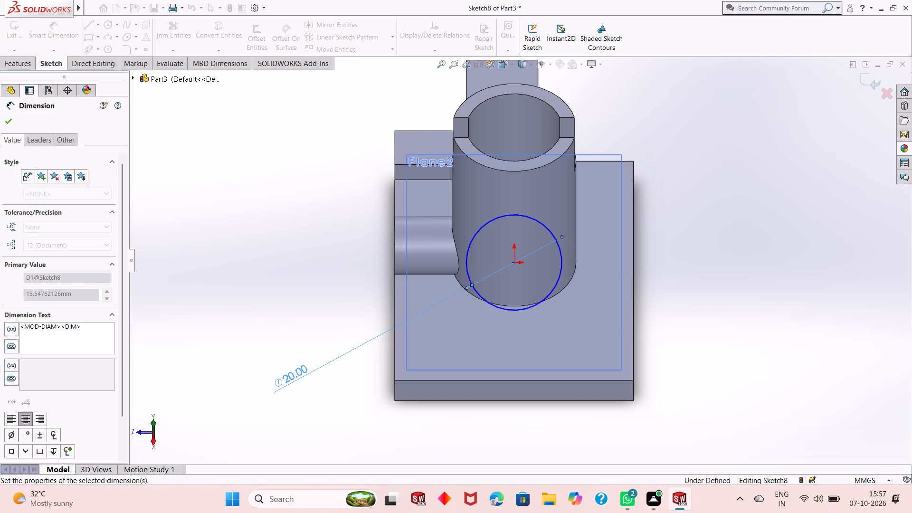
# Dimension the circle's center 25 mm horizontally from the base plate's side edge on the boss side.
pyautogui.click(516, 264)
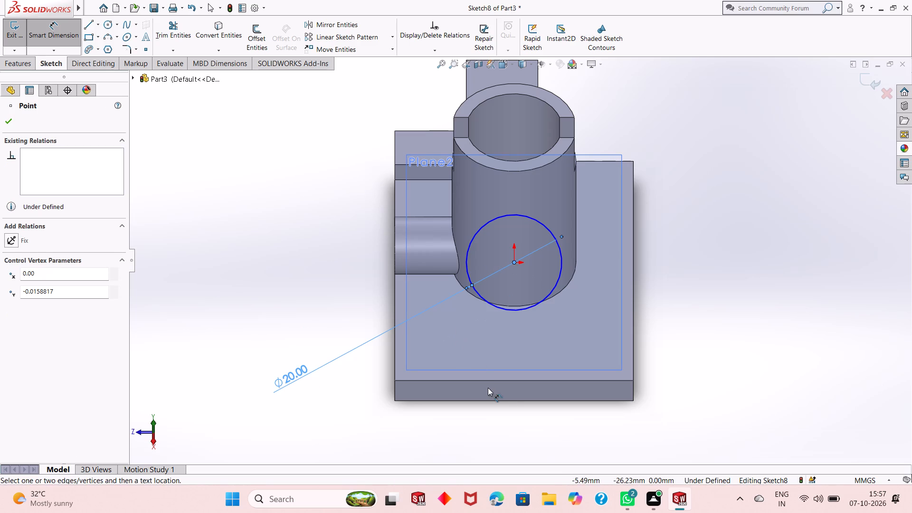
pyautogui.moveTo(512, 403); pyautogui.dragTo(515, 389, button='middle')
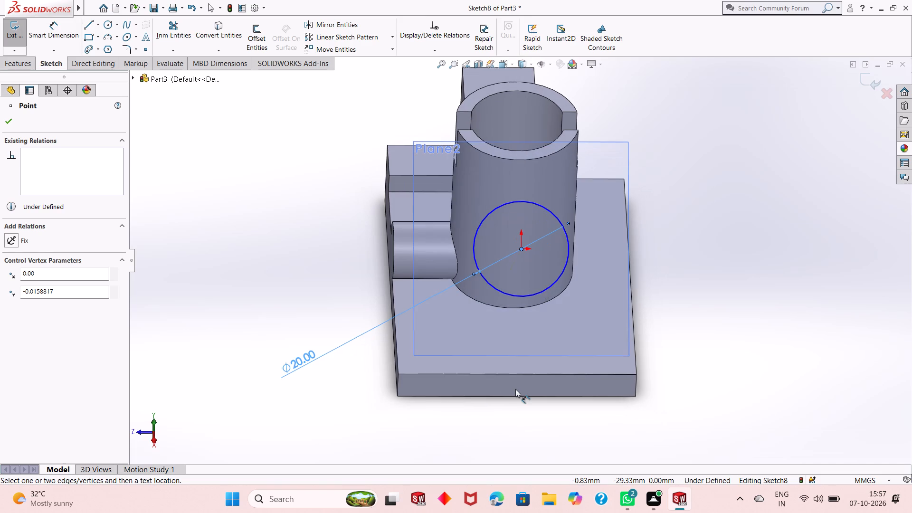
pyautogui.moveTo(515, 389); pyautogui.dragTo(521, 346, button='middle')
pyautogui.click(518, 372)
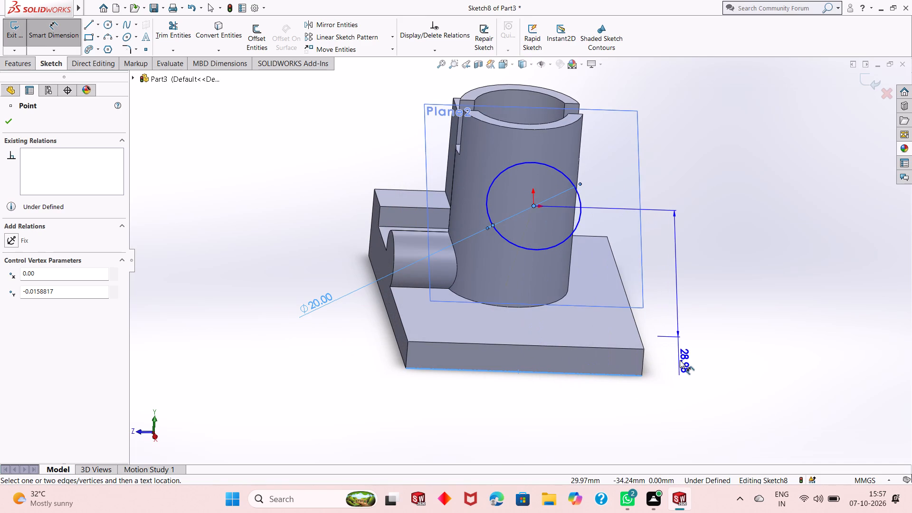
pyautogui.press('Escape')
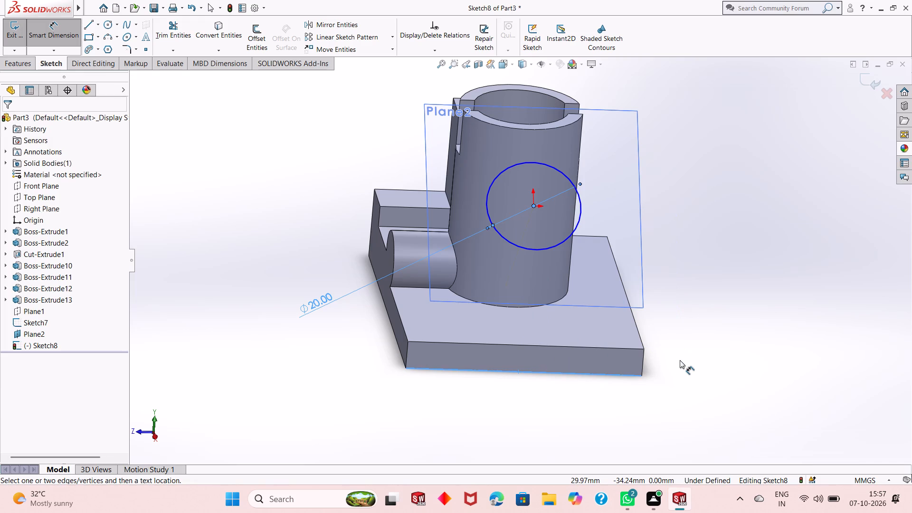
pyautogui.hotkey('ctrl', '8')
pyautogui.scroll(-2, 631, 332)
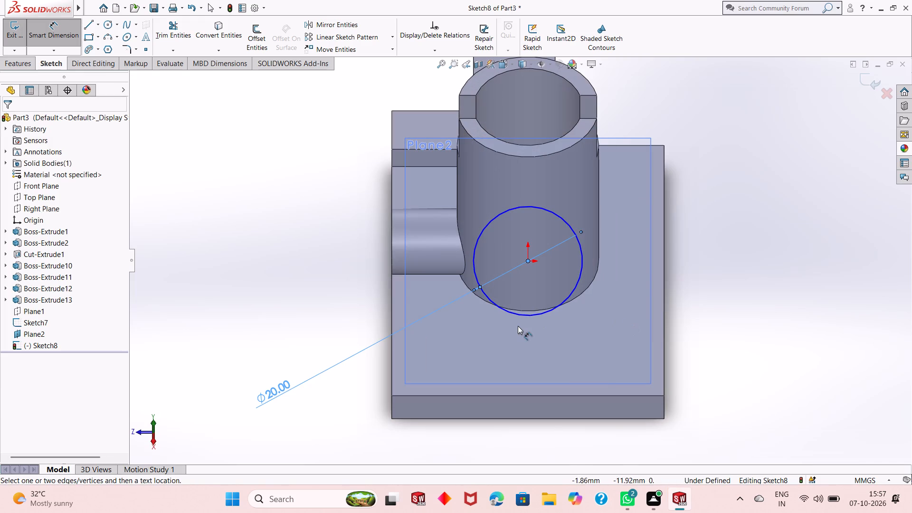
pyautogui.click(392, 293)
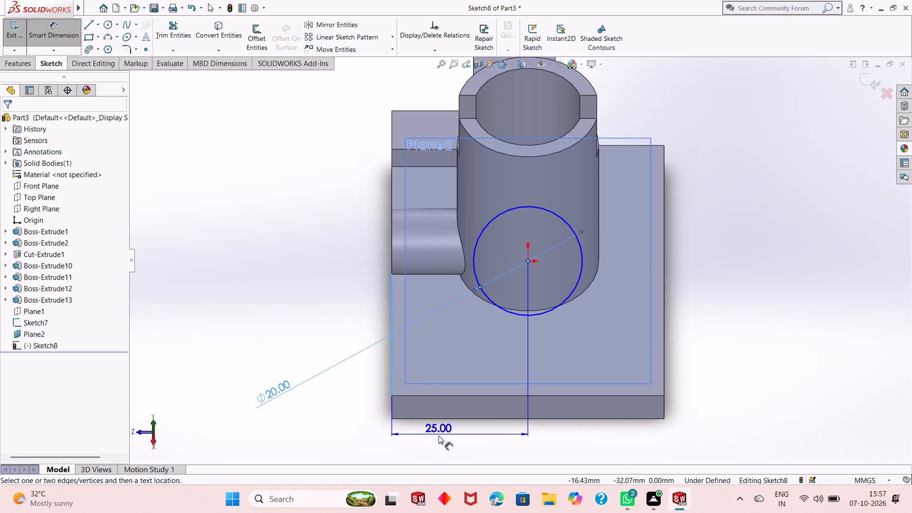
pyautogui.click(438, 436)
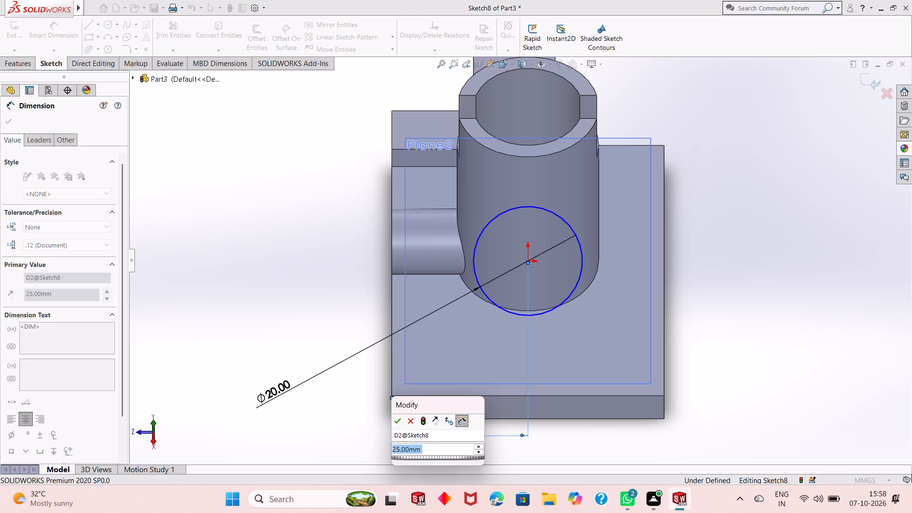
pyautogui.press('Return')
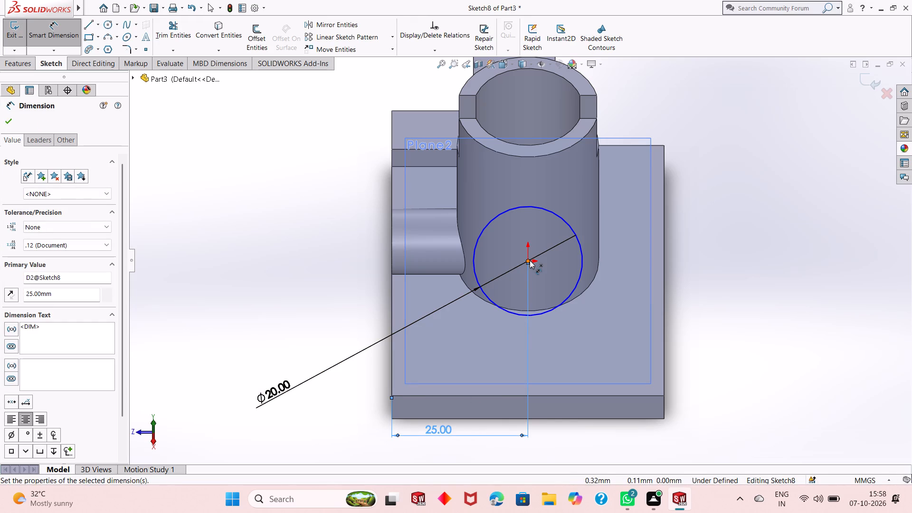
# Dimension the circle's center vertically from the base plate's upper front edge and set the distance to 25 mm.
pyautogui.click(530, 260)
pyautogui.click(562, 395)
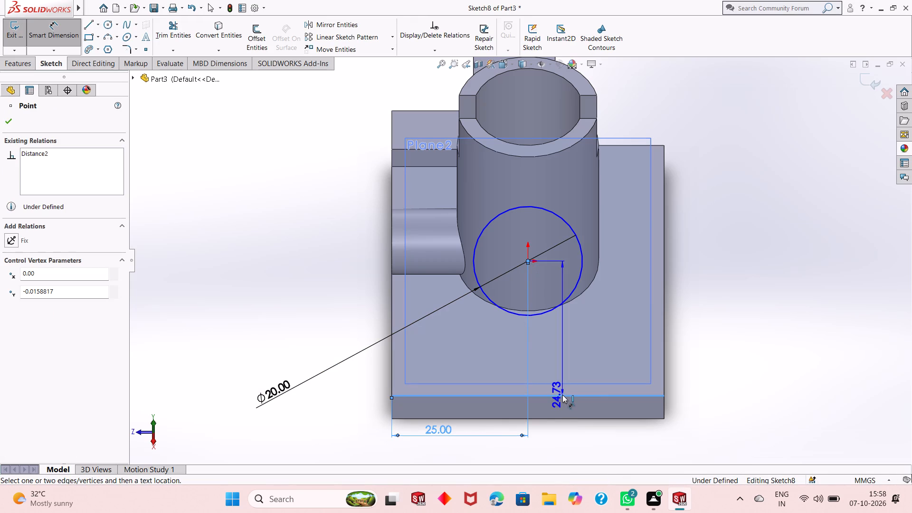
pyautogui.click(714, 389)
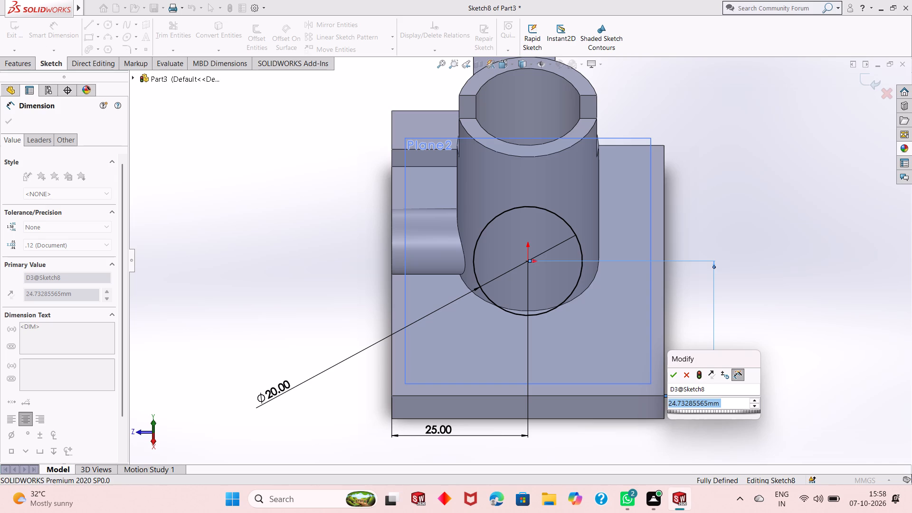
pyautogui.press('Return')
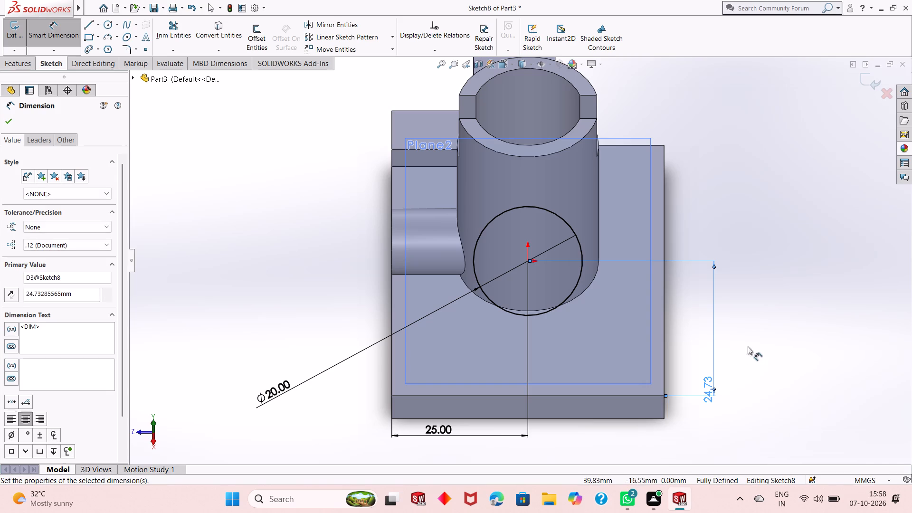
pyautogui.doubleClick(709, 385)
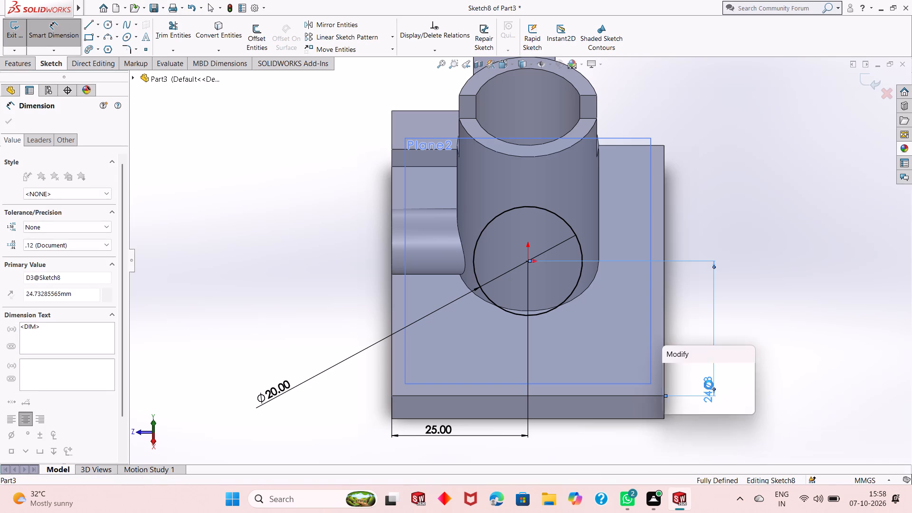
pyautogui.write('25')
pyautogui.press('Return')
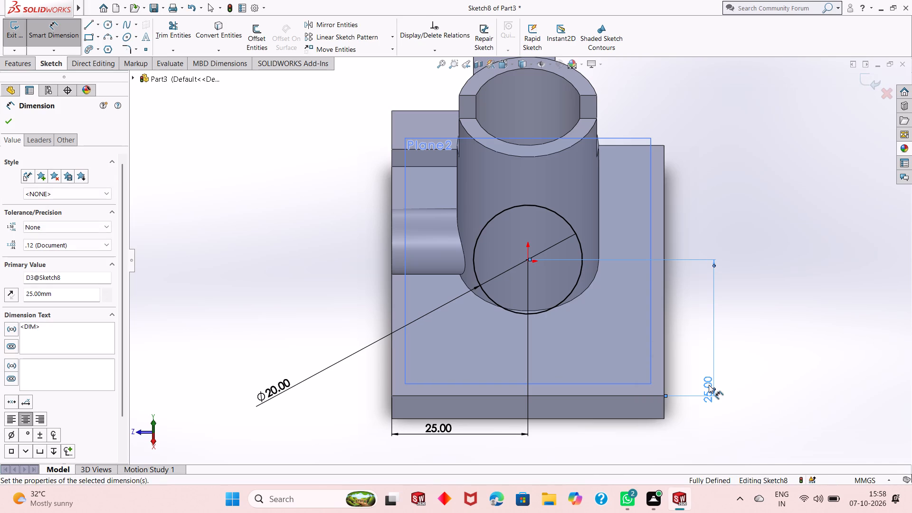
# Examine closely where the circle's center lies relative to the sketch origin and the centerline's upper endpoint.
pyautogui.scroll(-7, 537, 283)
pyautogui.scroll(-7, 504, 192)
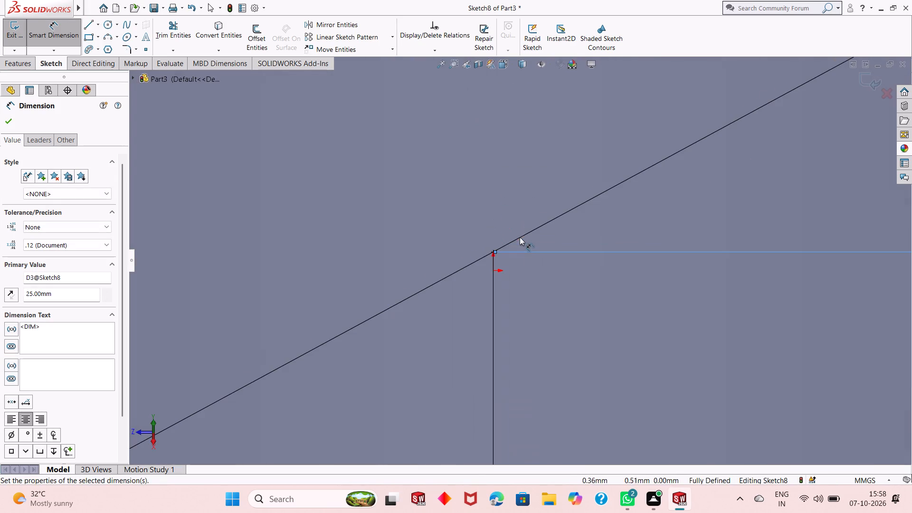
pyautogui.scroll(-4, 482, 282)
pyautogui.scroll(-3, 518, 233)
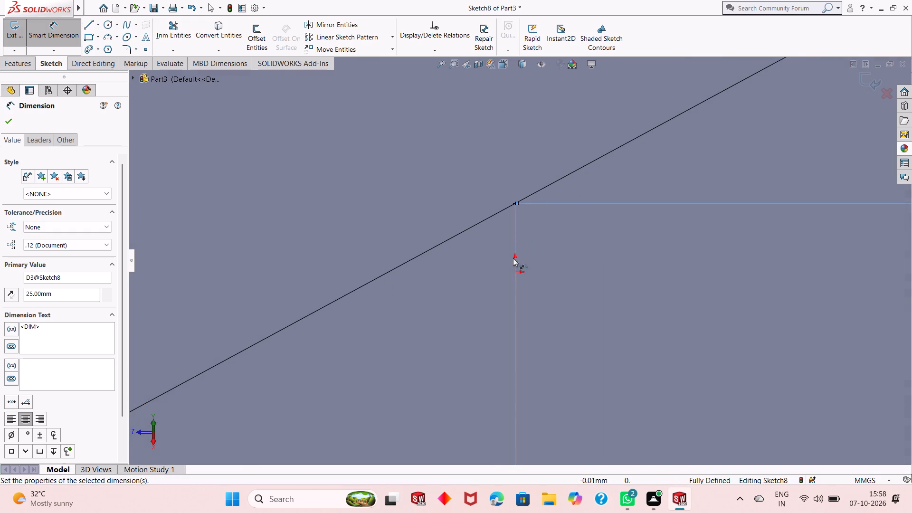
pyautogui.scroll(18, 513, 263)
pyautogui.moveTo(546, 295); pyautogui.dragTo(548, 295, button='middle')
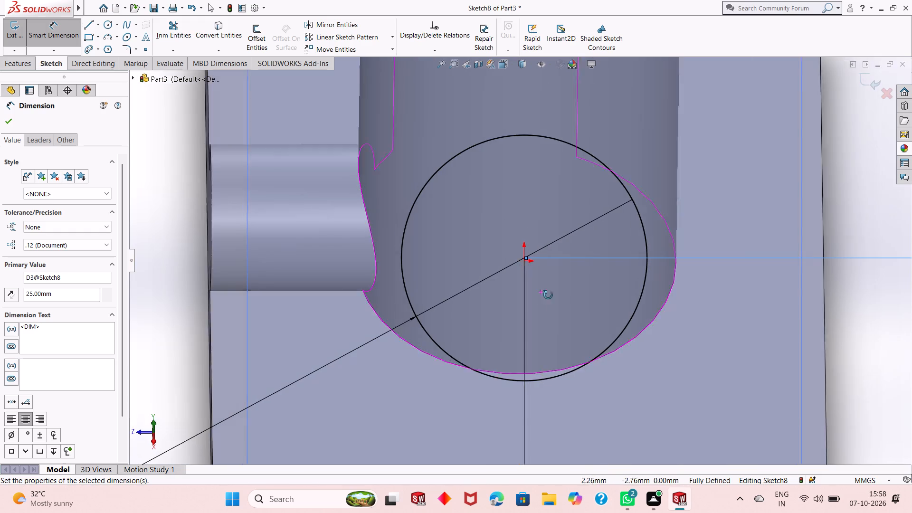
pyautogui.moveTo(548, 295); pyautogui.dragTo(637, 264, button='middle')
pyautogui.scroll(4, 637, 266)
pyautogui.scroll(-3, 685, 192)
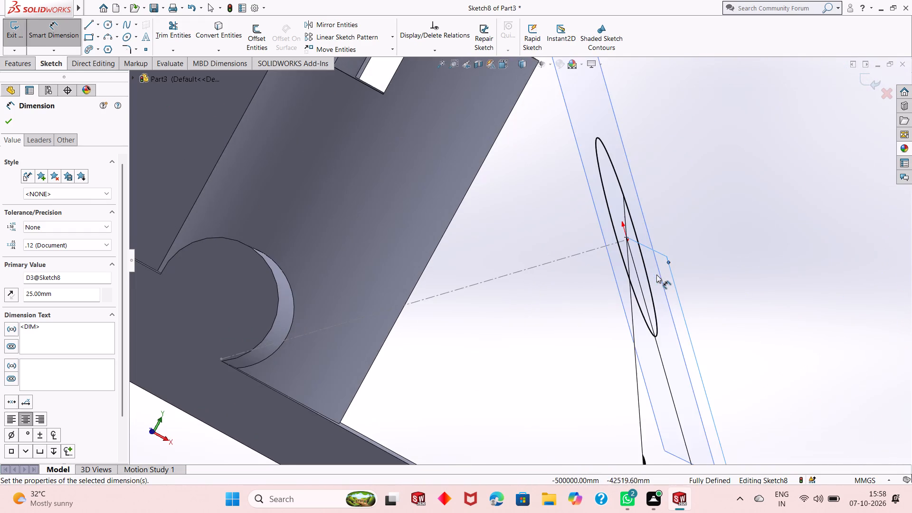
pyautogui.moveTo(652, 275); pyautogui.dragTo(701, 267, button='middle')
pyautogui.scroll(-8, 623, 247)
pyautogui.scroll(-2, 449, 202)
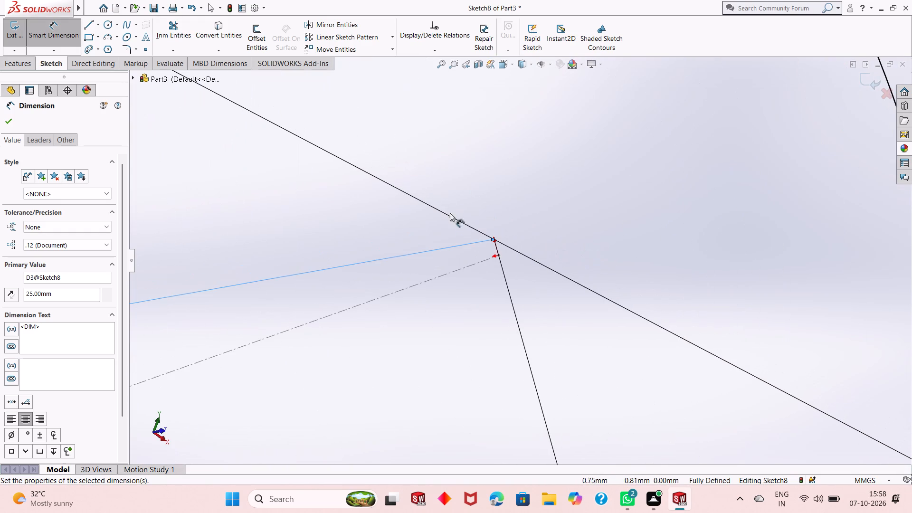
pyautogui.scroll(-7, 499, 260)
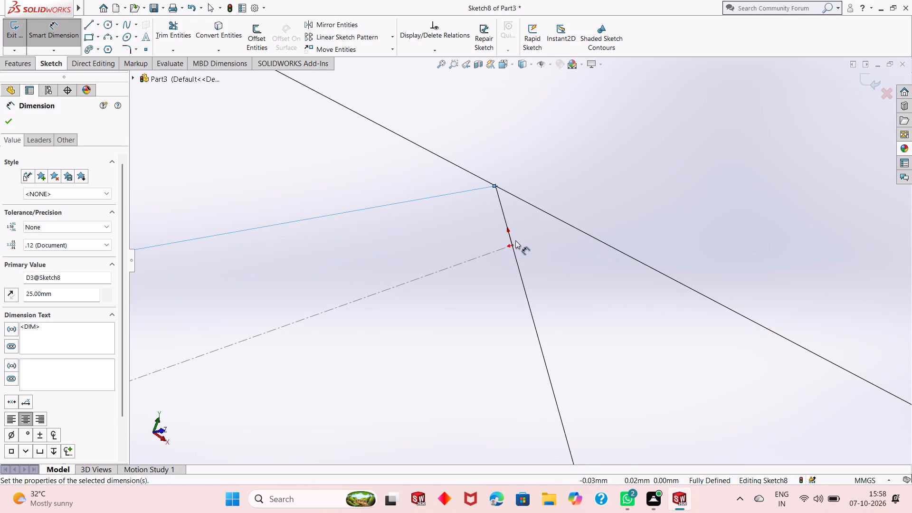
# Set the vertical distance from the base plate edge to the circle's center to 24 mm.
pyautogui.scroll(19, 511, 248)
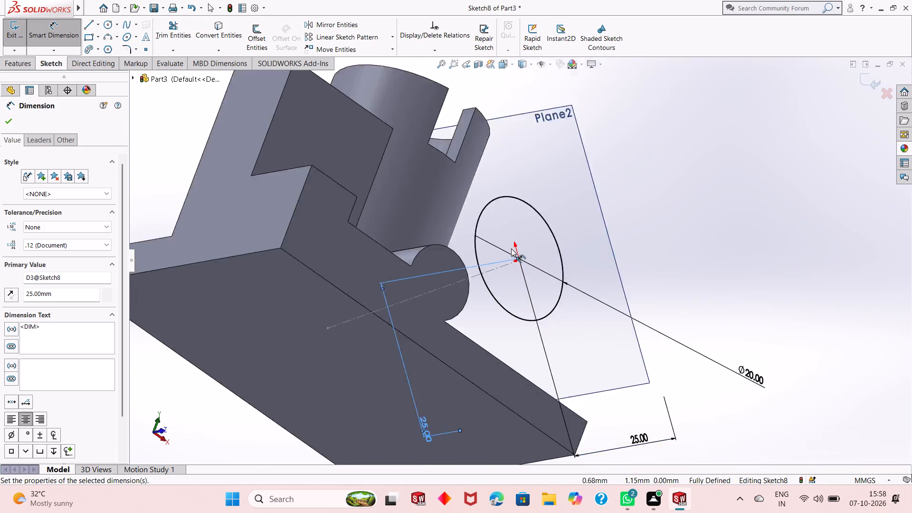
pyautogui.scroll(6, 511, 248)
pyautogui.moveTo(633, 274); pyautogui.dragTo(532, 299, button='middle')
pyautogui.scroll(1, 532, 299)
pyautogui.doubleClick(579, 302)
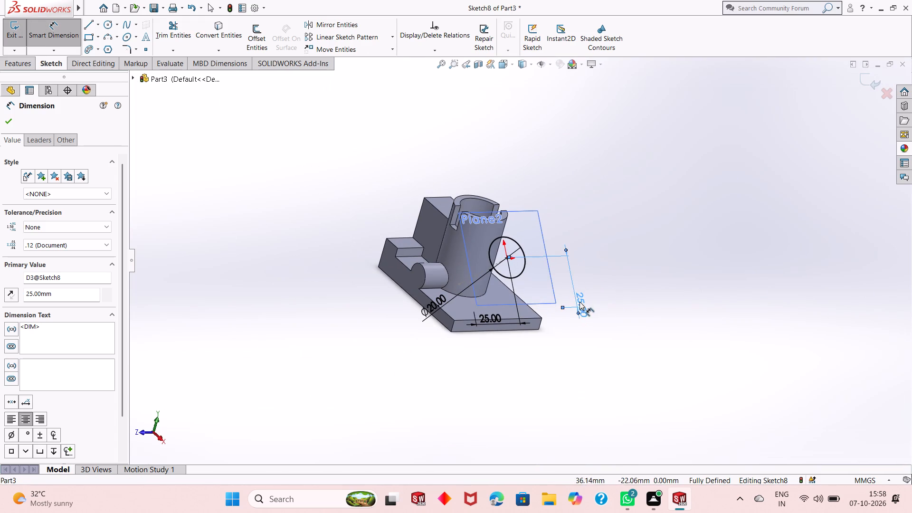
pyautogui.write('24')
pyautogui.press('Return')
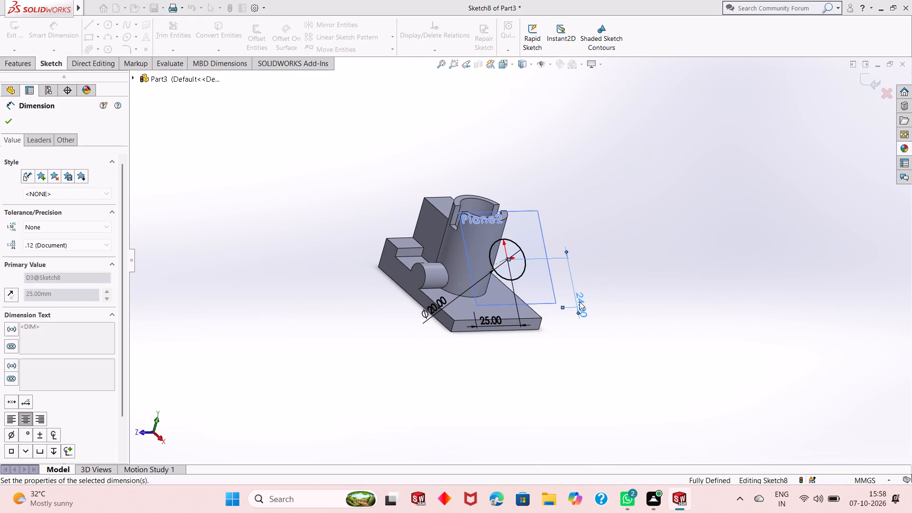
# Examine closely where the circle's center lies relative to the sketch origin and the centerline's endpoint.
pyautogui.moveTo(530, 278); pyautogui.dragTo(665, 247, button='middle')
pyautogui.moveTo(653, 247); pyautogui.dragTo(653, 248, button='middle')
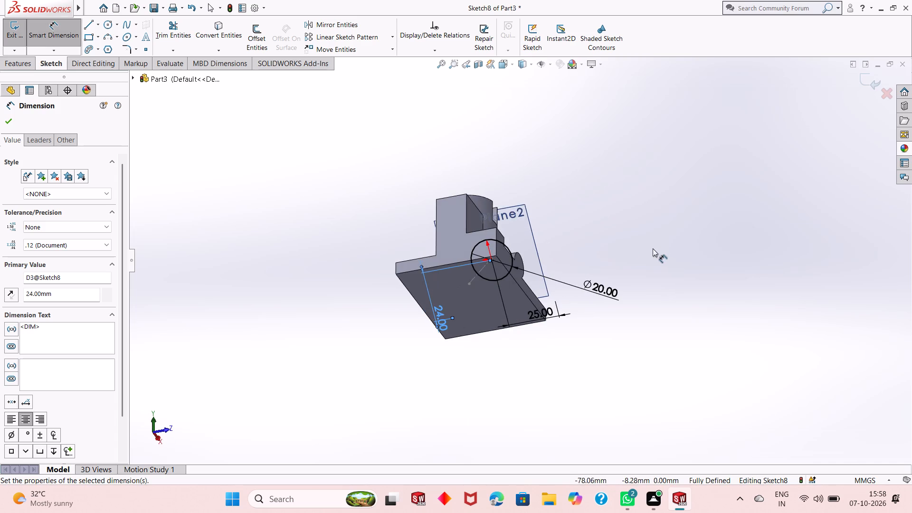
pyautogui.moveTo(653, 248); pyautogui.dragTo(637, 265, button='middle')
pyautogui.scroll(-19, 522, 254)
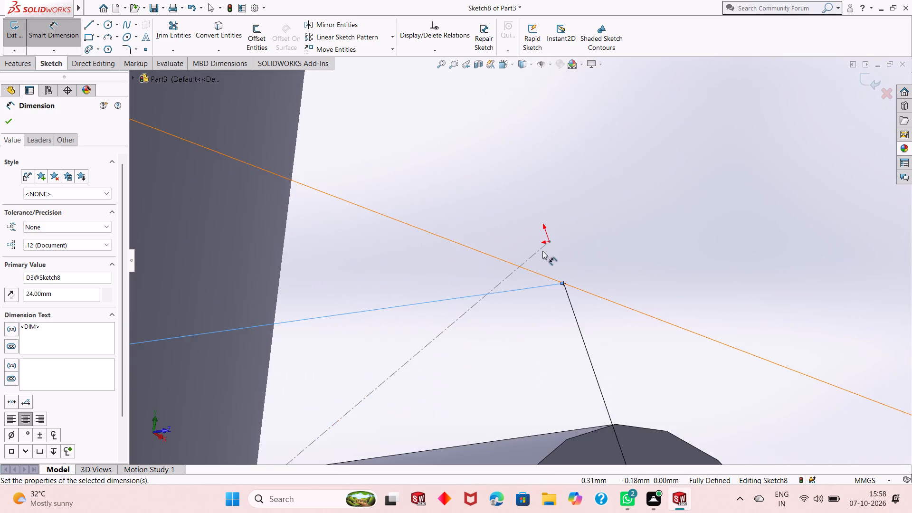
pyautogui.scroll(-3, 555, 251)
pyautogui.middleClick(575, 276)
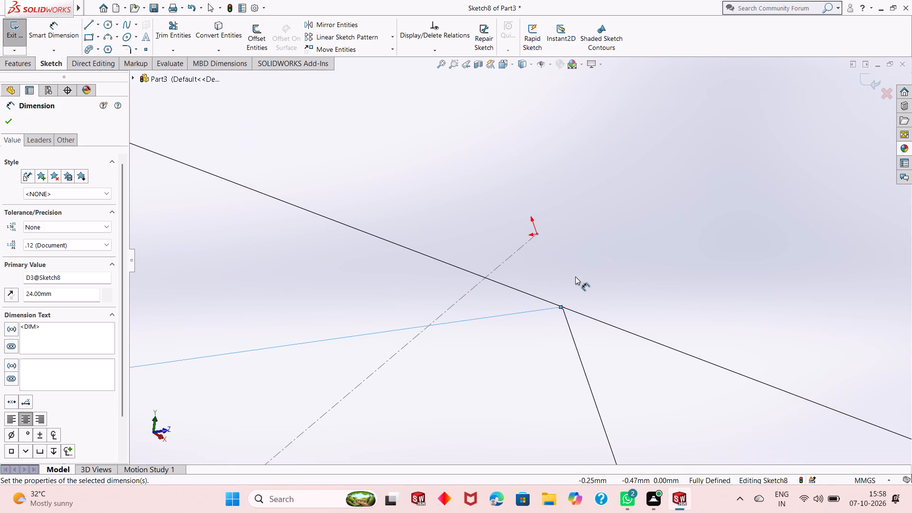
pyautogui.press('Escape')
pyautogui.hotkey('ctrl', '8')
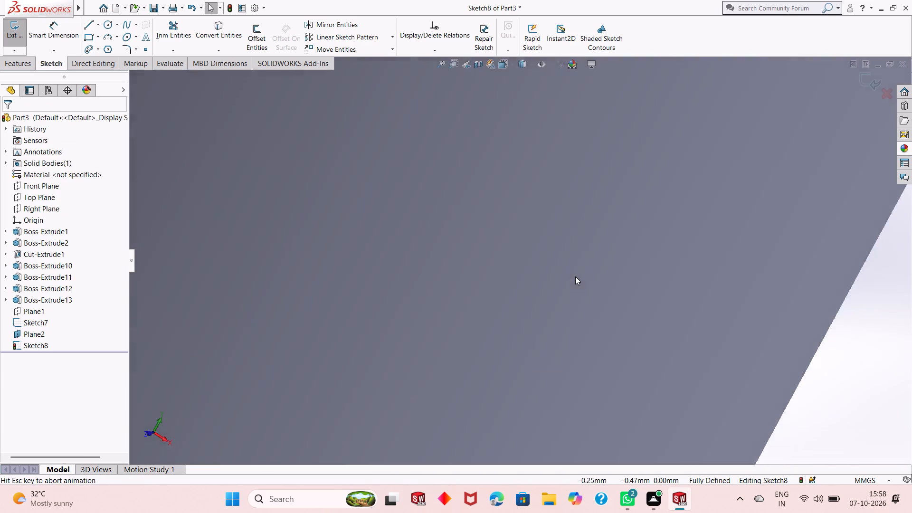
pyautogui.scroll(-7, 544, 287)
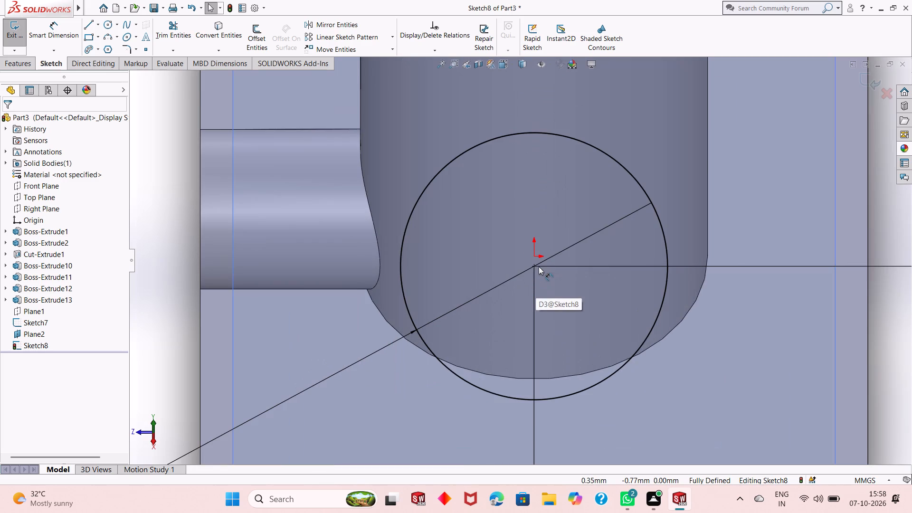
pyautogui.scroll(-2, 539, 266)
pyautogui.press('Escape')
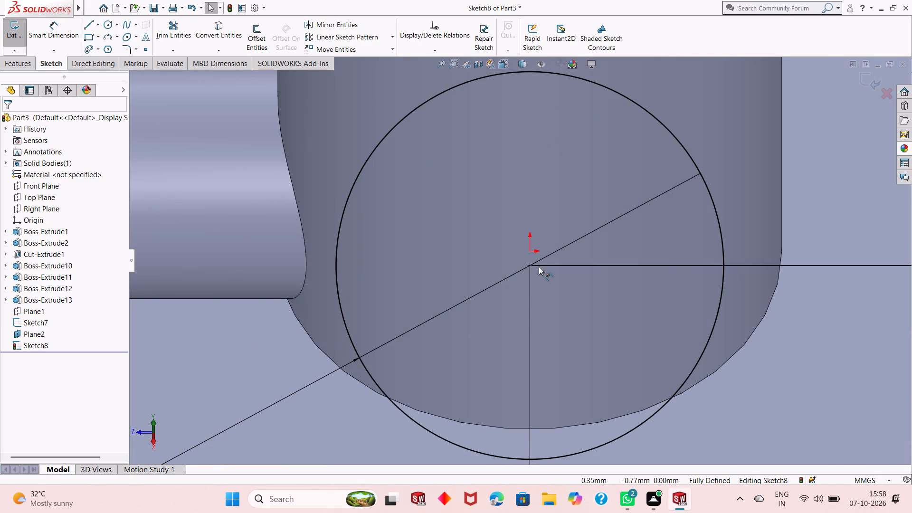
# Undo the circle's position and diameter dimensions and the circle itself, leaving the sketch on Plane2 empty.
pyautogui.hotkey('ctrl', 'z')
pyautogui.hotkey('ctrl', 'z')
pyautogui.hotkey('ctrl', 'z')
pyautogui.hotkey('ctrl', 'z')
pyautogui.hotkey('ctrl', 'z')
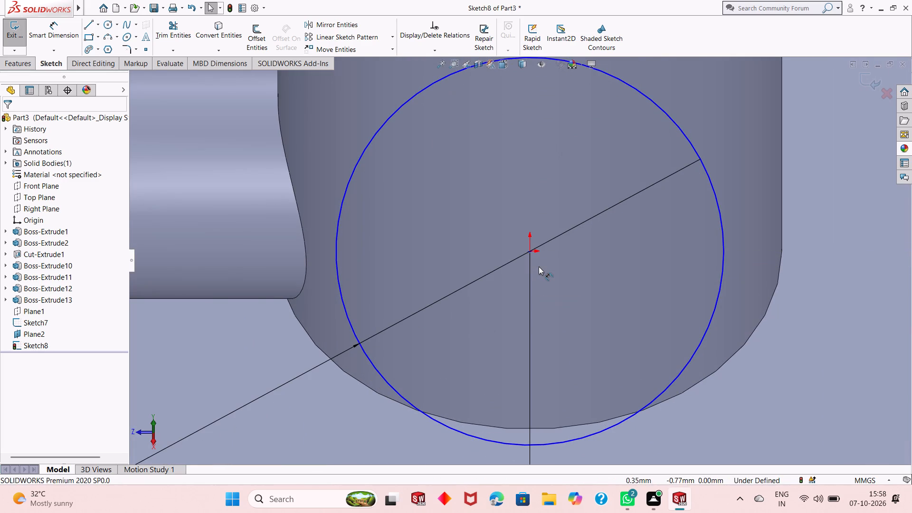
pyautogui.hotkey('ctrl', 'z')
pyautogui.hotkey('ctrl', 'z')
pyautogui.hotkey('ctrl', 'z')
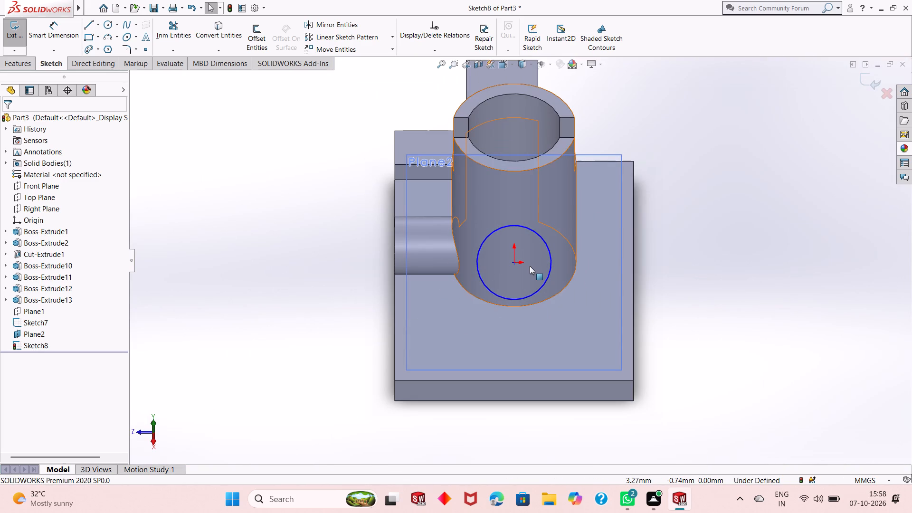
pyautogui.hotkey('ctrl', 'z')
# Sketch a circle about 9.7 mm in diameter on Plane2, centered on the sketch origin at the centerline's endpoint.
pyautogui.scroll(-3, 525, 262)
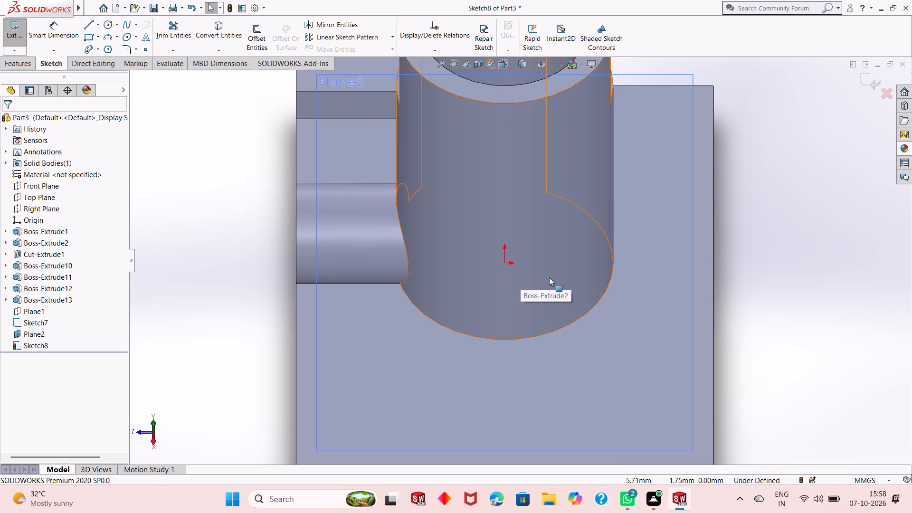
pyautogui.moveTo(602, 279); pyautogui.dragTo(665, 272, button='middle')
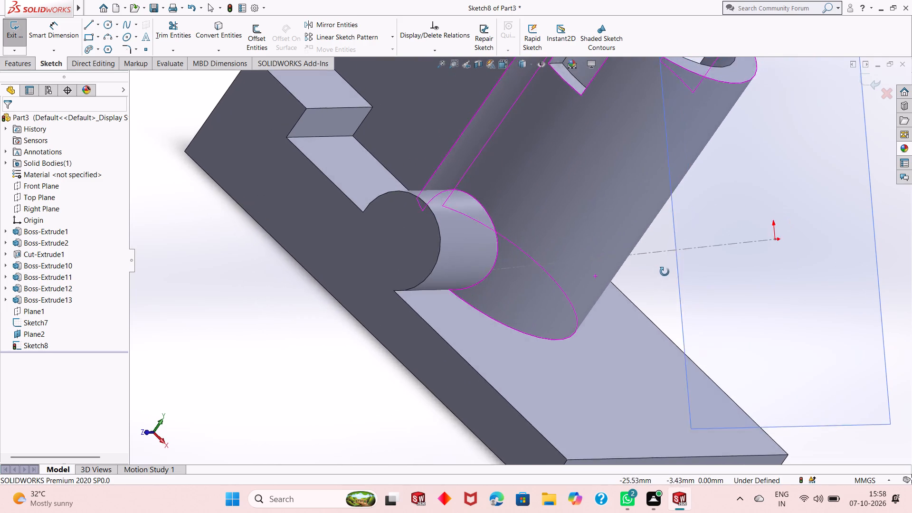
pyautogui.moveTo(665, 272); pyautogui.dragTo(628, 306, button='middle')
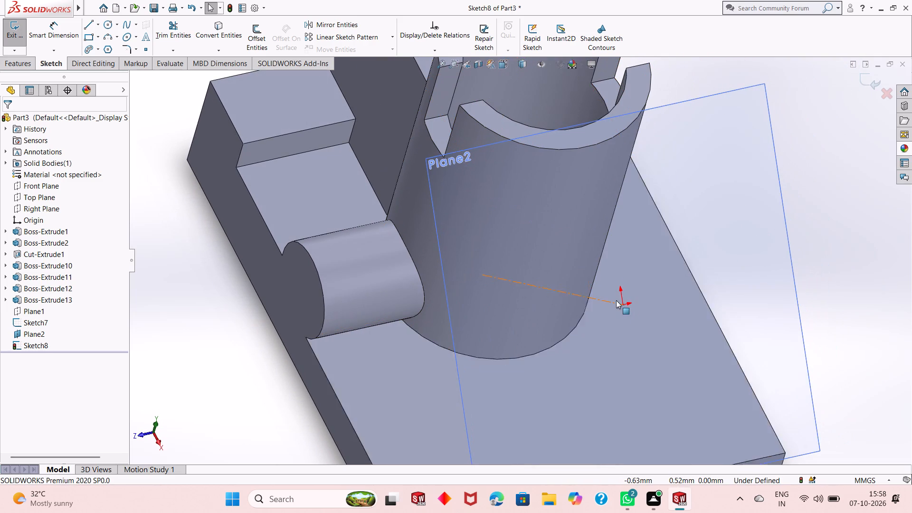
pyautogui.moveTo(616, 304); pyautogui.dragTo(607, 290, button='middle')
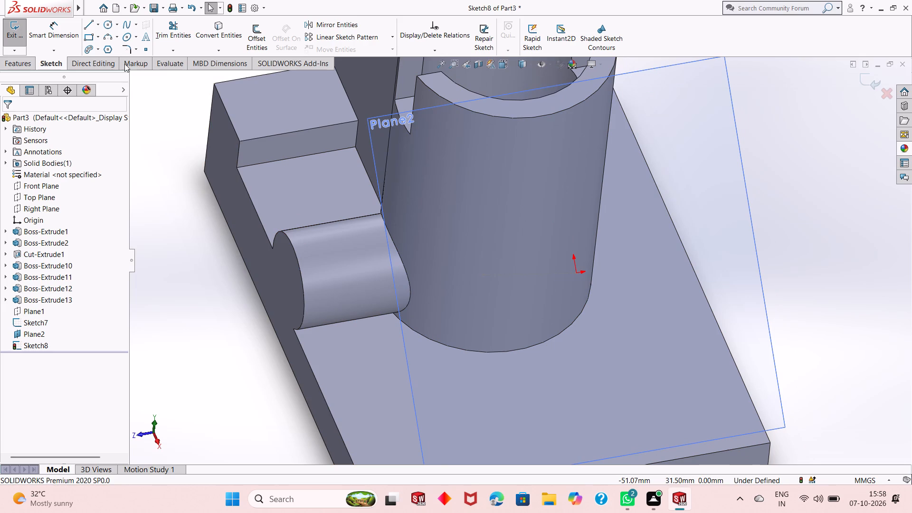
pyautogui.click(106, 20)
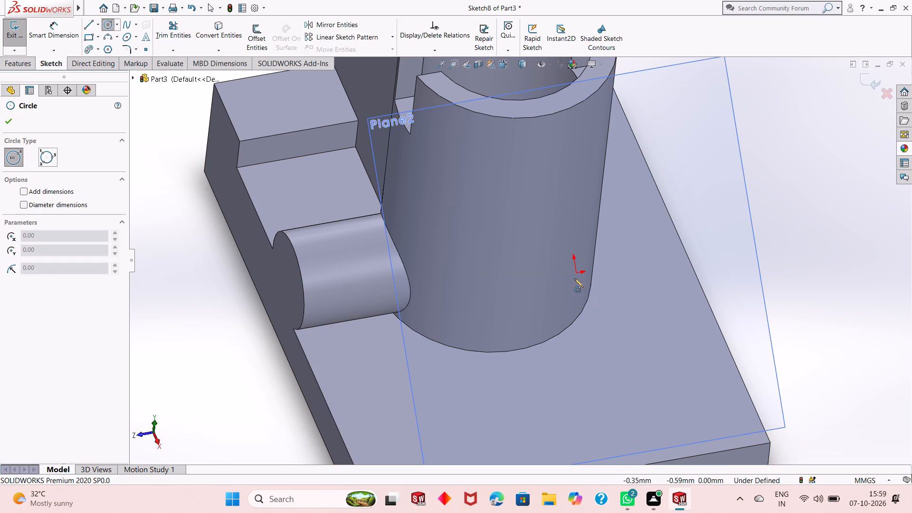
pyautogui.click(579, 272)
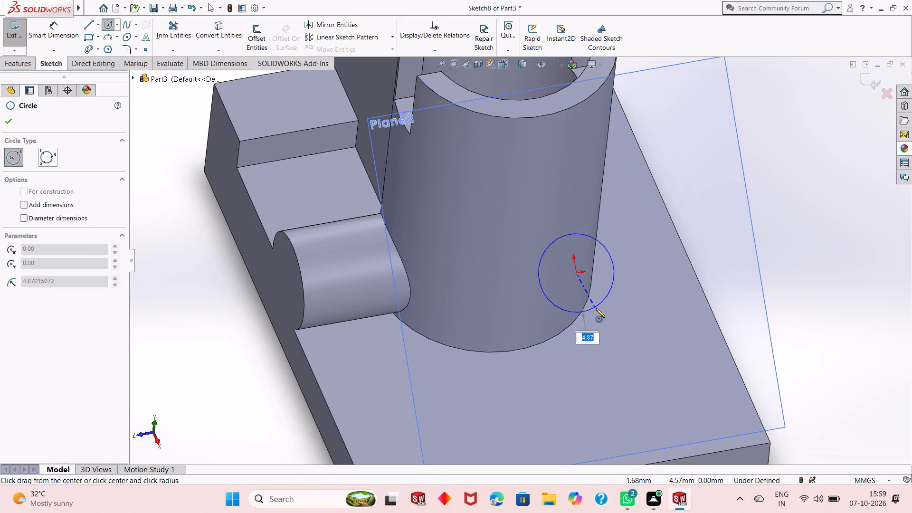
pyautogui.click(596, 308)
pyautogui.press('Escape')
# Dimension the circle's diameter as 20 mm and leave the dimension command.
pyautogui.moveTo(612, 332); pyautogui.dragTo(581, 332, button='middle')
pyautogui.hotkey('ctrl', '8')
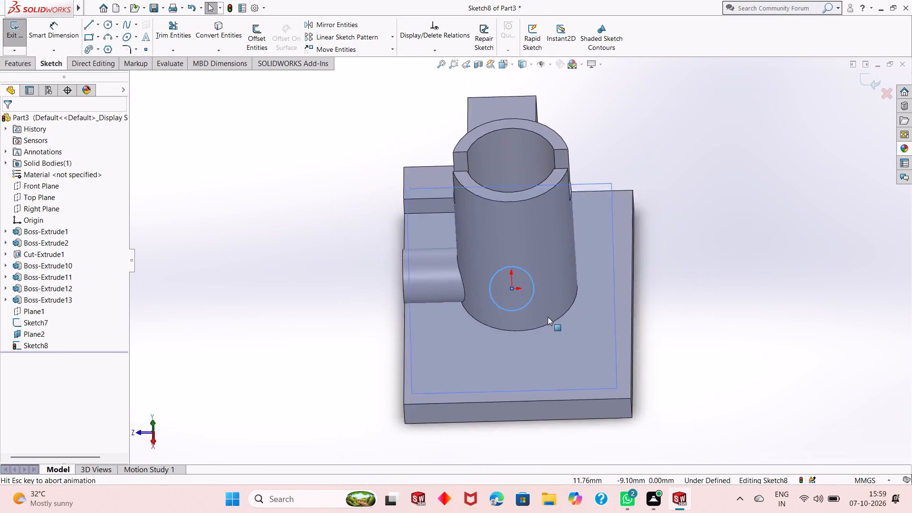
pyautogui.scroll(-7, 532, 288)
pyautogui.scroll(5, 470, 290)
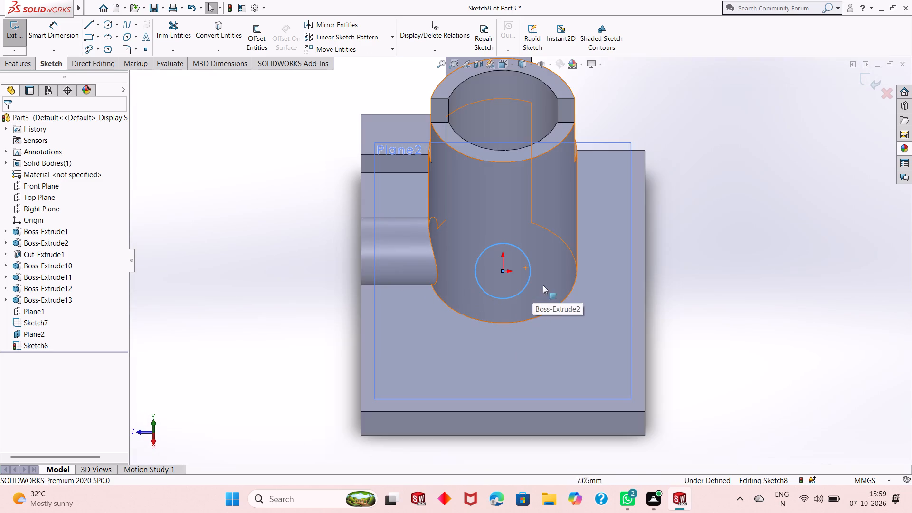
pyautogui.click(75, 34)
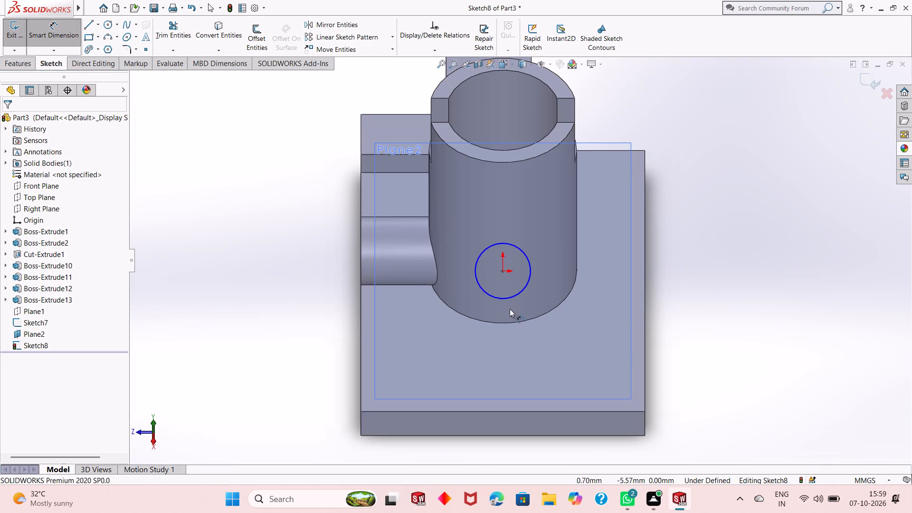
pyautogui.click(492, 292)
pyautogui.click(488, 293)
pyautogui.click(327, 374)
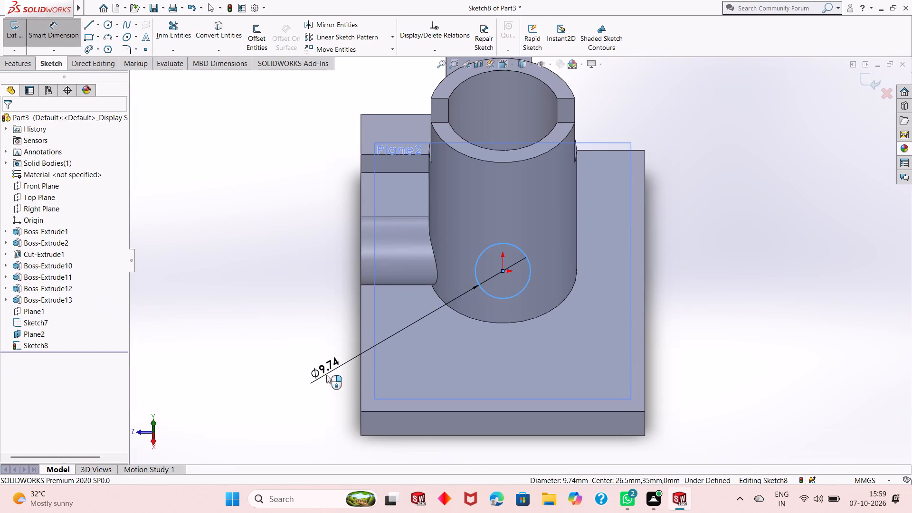
pyautogui.write('20')
pyautogui.press('Return')
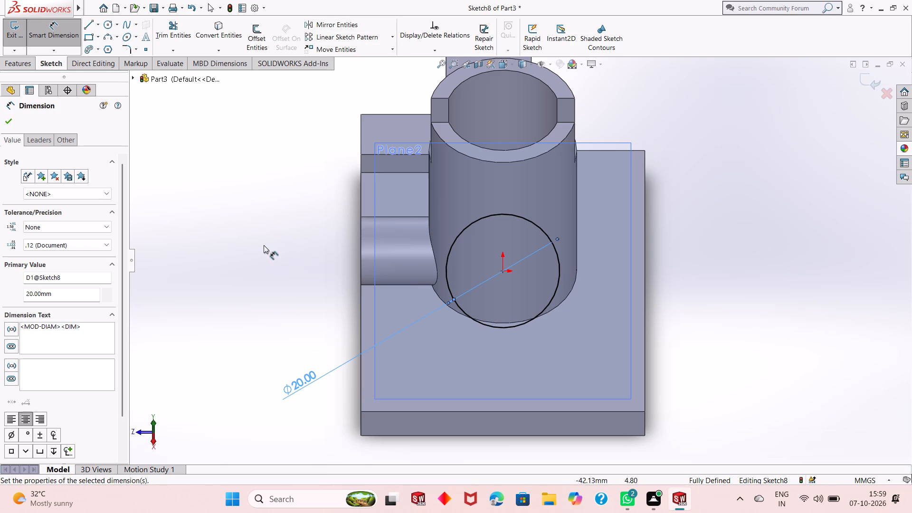
pyautogui.rightClick(225, 228)
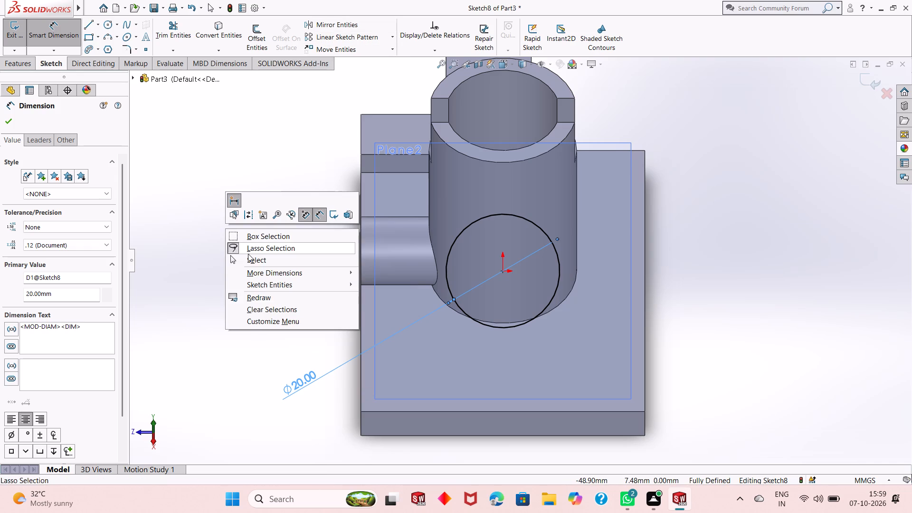
pyautogui.click(291, 263)
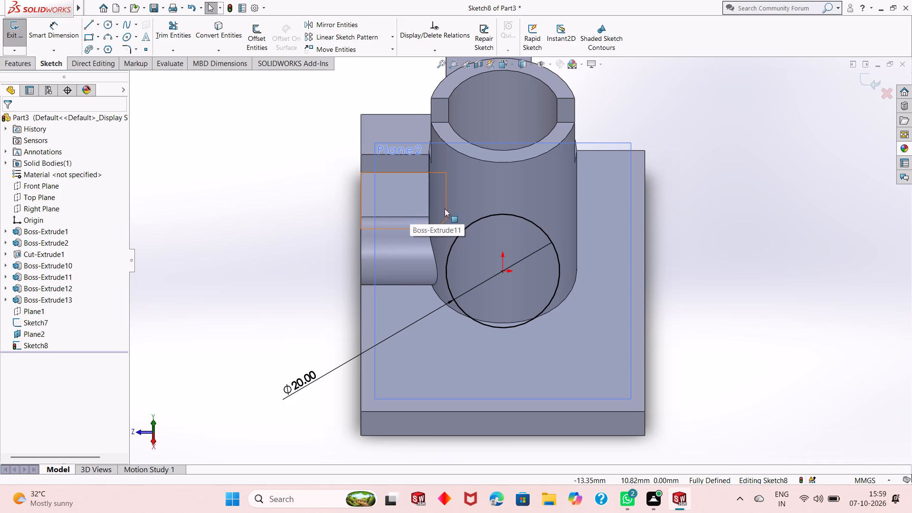
pyautogui.rightClick(255, 266)
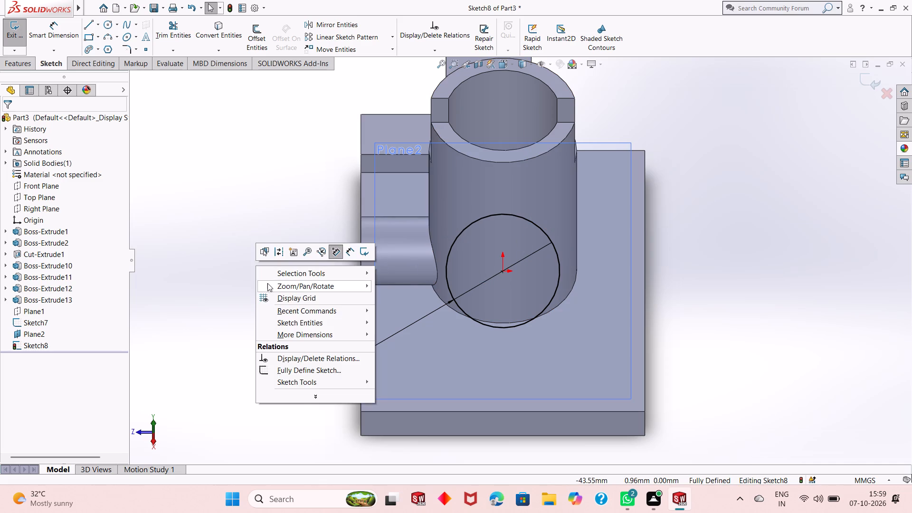
pyautogui.click(256, 275)
# Examine from several angles how the circle on Plane2 sits relative to the tube, base plate and centerline.
pyautogui.moveTo(537, 333); pyautogui.dragTo(557, 274, button='middle')
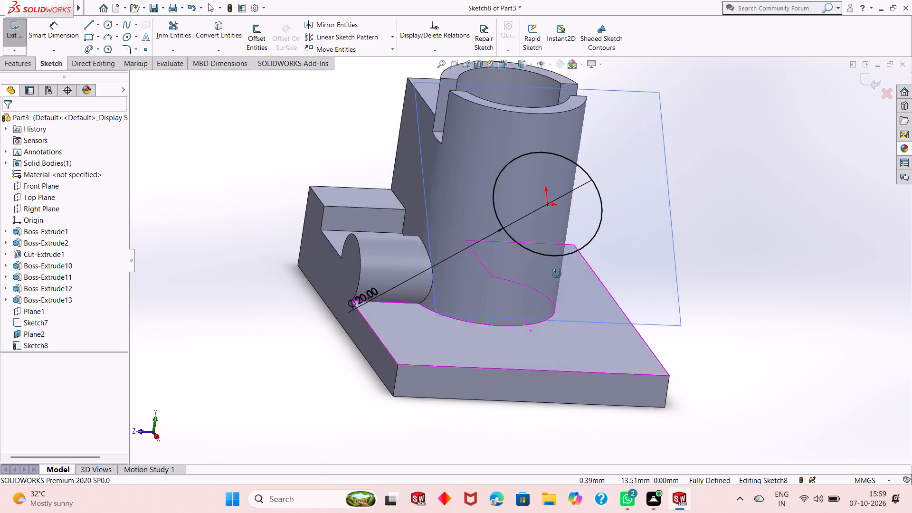
pyautogui.moveTo(557, 274); pyautogui.dragTo(567, 285, button='middle')
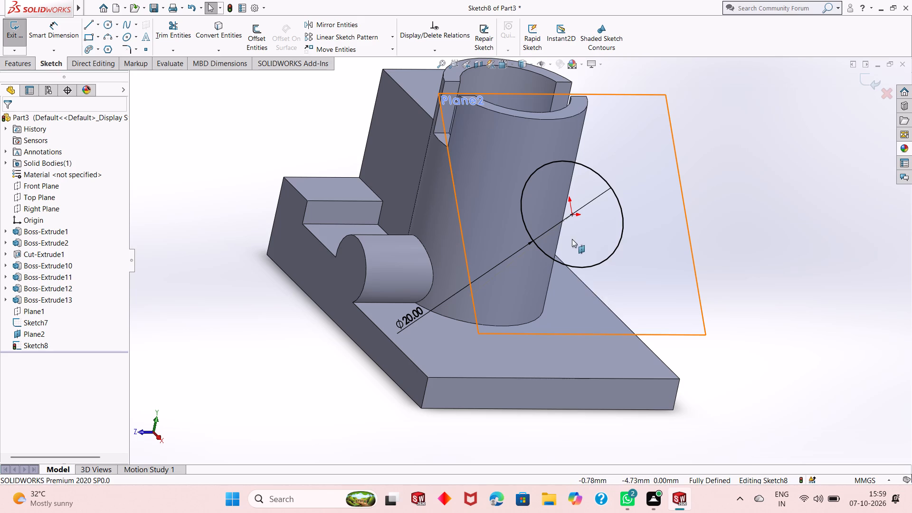
pyautogui.moveTo(572, 239); pyautogui.dragTo(566, 260, button='middle')
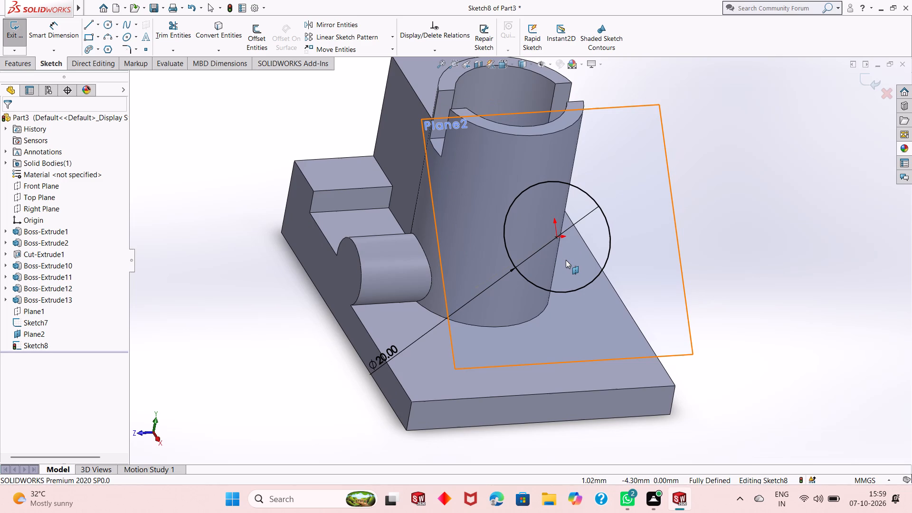
pyautogui.moveTo(689, 288); pyautogui.dragTo(684, 303, button='middle')
pyautogui.scroll(-1, 683, 304)
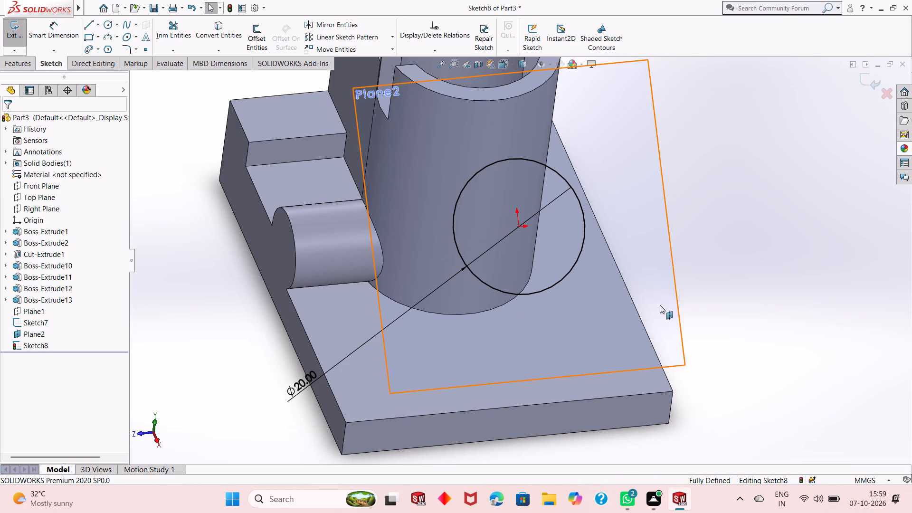
pyautogui.moveTo(620, 310); pyautogui.dragTo(600, 318, button='middle')
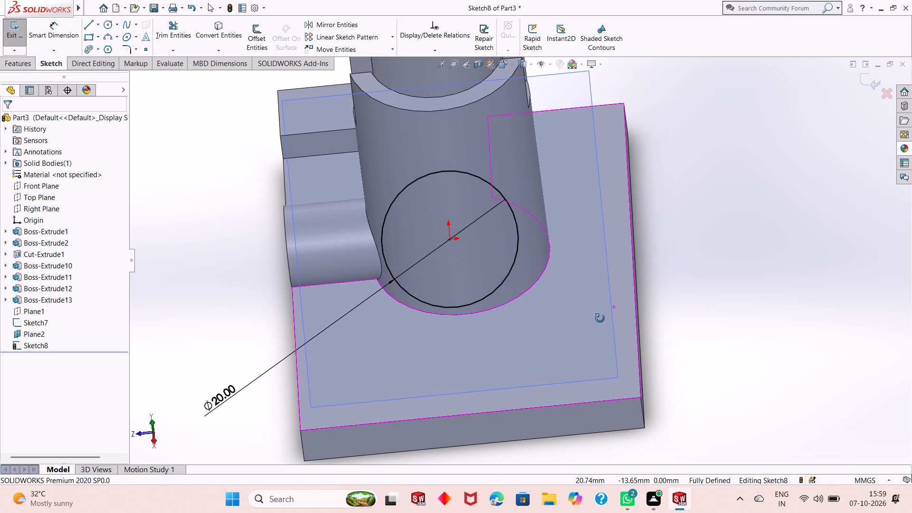
pyautogui.moveTo(600, 318); pyautogui.dragTo(604, 327, button='middle')
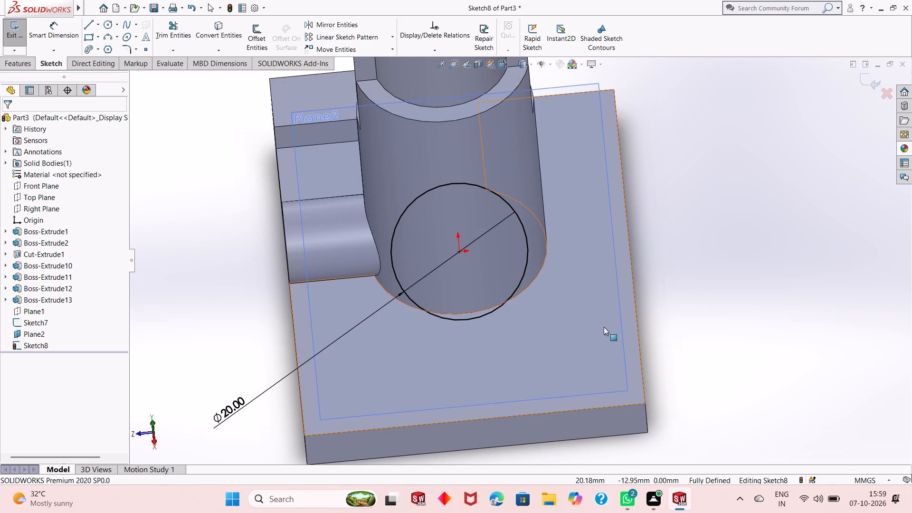
pyautogui.scroll(-2, 604, 327)
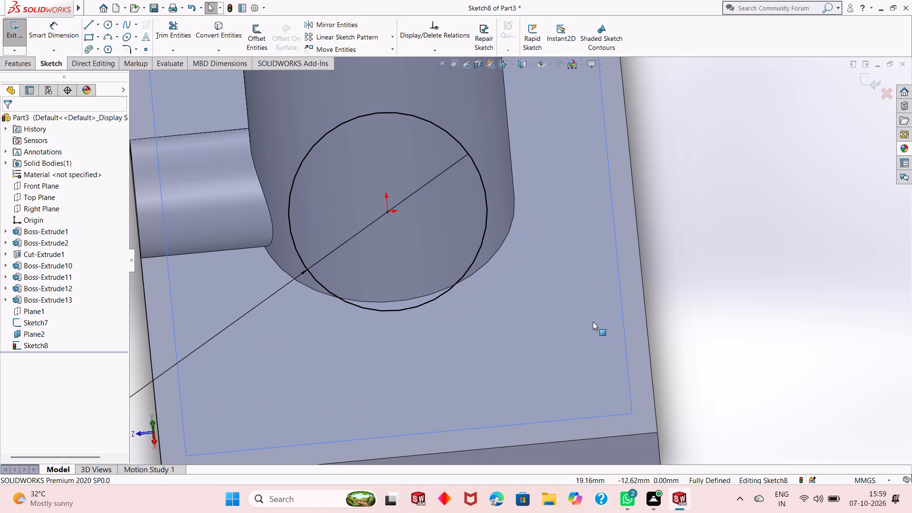
pyautogui.scroll(1, 593, 322)
pyautogui.scroll(-1, 369, 256)
pyautogui.moveTo(427, 269); pyautogui.dragTo(439, 247, button='middle')
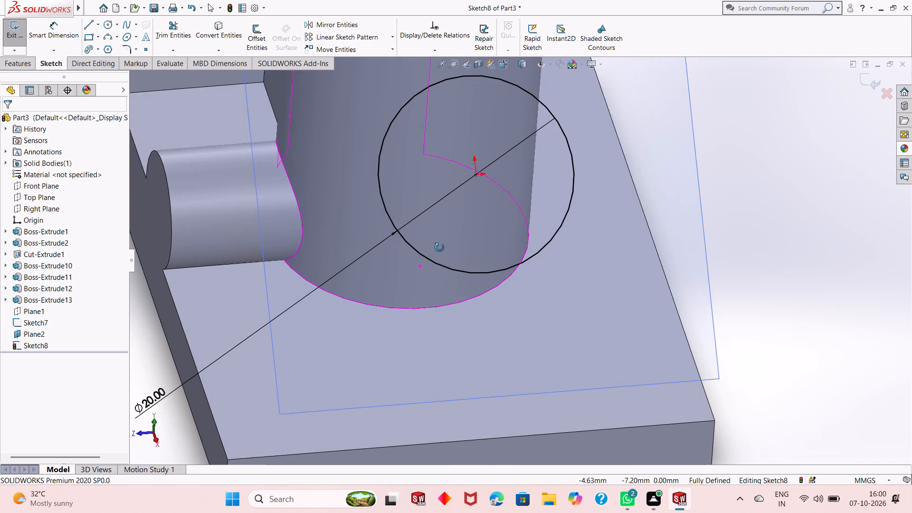
pyautogui.moveTo(439, 247); pyautogui.dragTo(439, 247, button='middle')
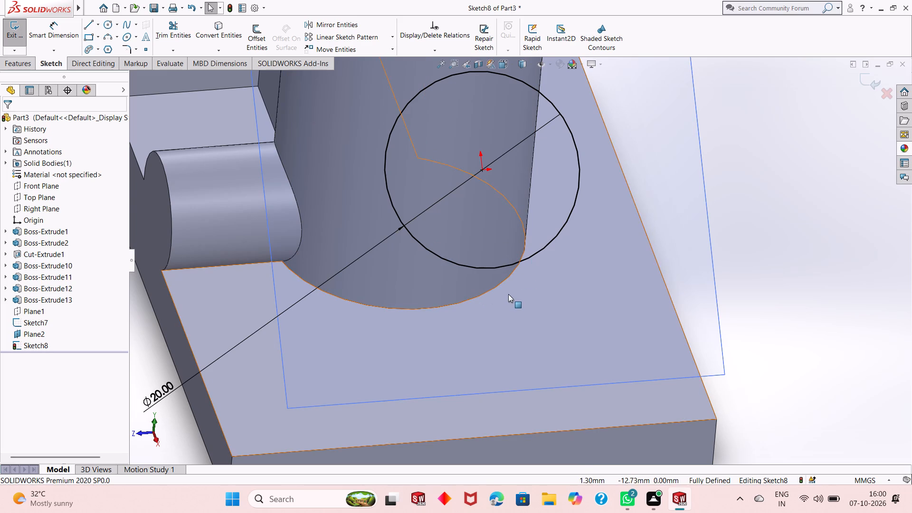
pyautogui.moveTo(513, 293); pyautogui.dragTo(567, 285, button='middle')
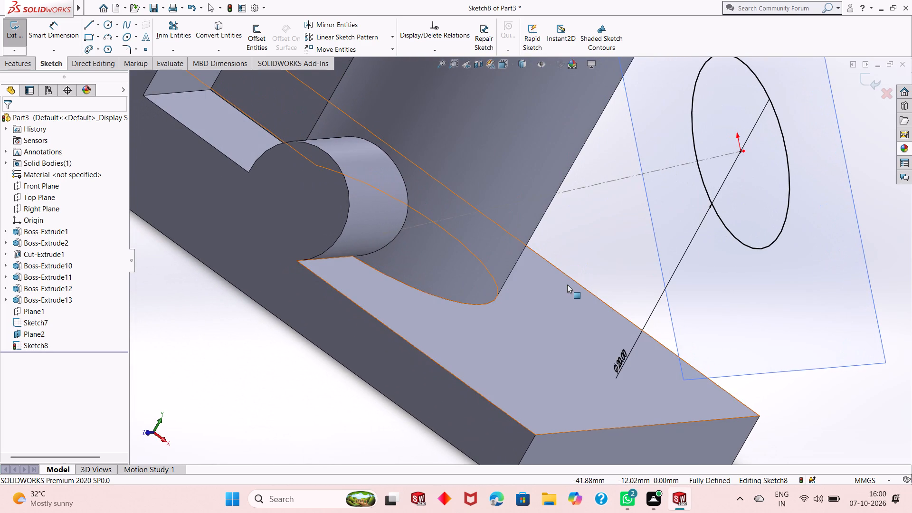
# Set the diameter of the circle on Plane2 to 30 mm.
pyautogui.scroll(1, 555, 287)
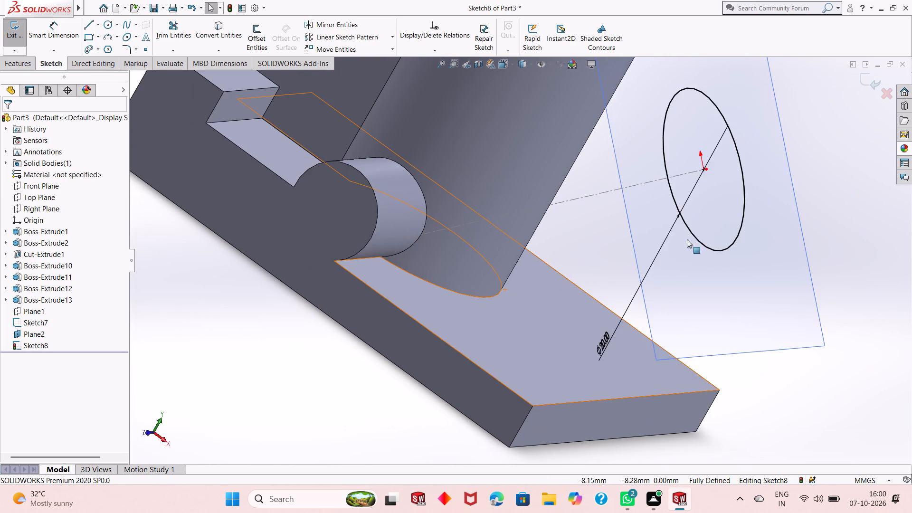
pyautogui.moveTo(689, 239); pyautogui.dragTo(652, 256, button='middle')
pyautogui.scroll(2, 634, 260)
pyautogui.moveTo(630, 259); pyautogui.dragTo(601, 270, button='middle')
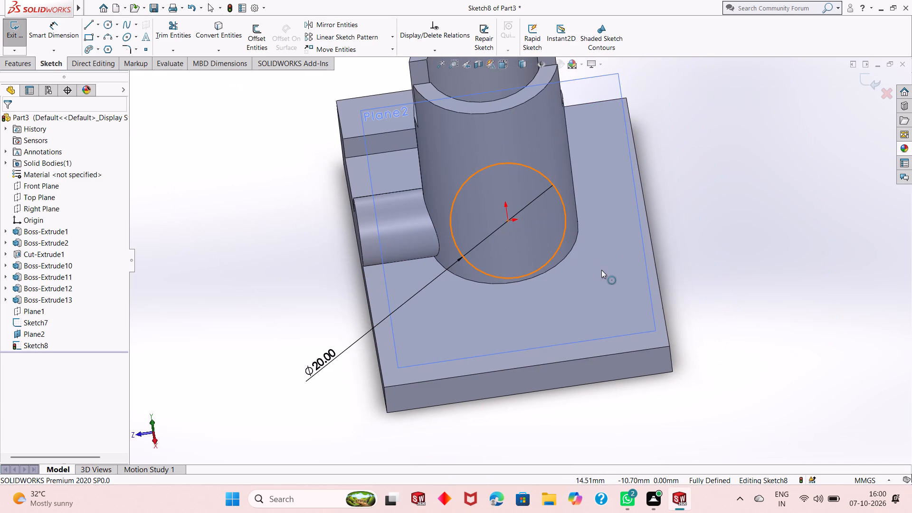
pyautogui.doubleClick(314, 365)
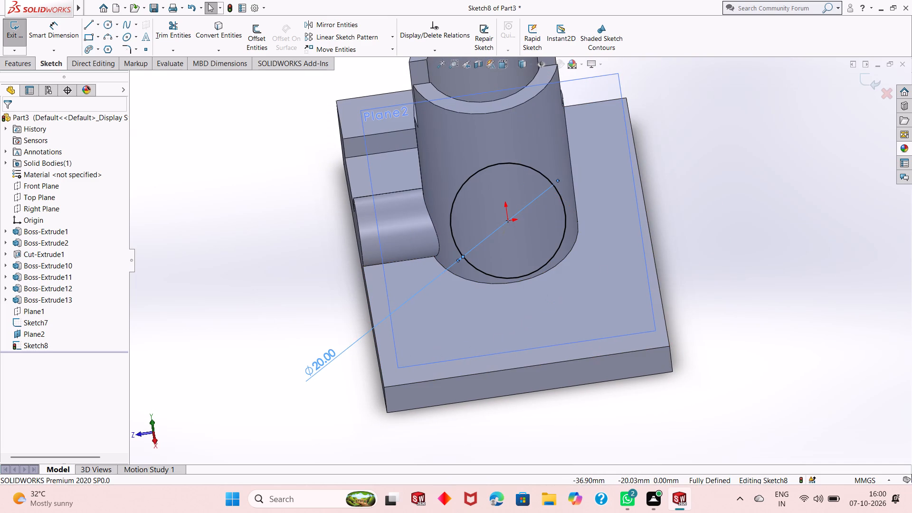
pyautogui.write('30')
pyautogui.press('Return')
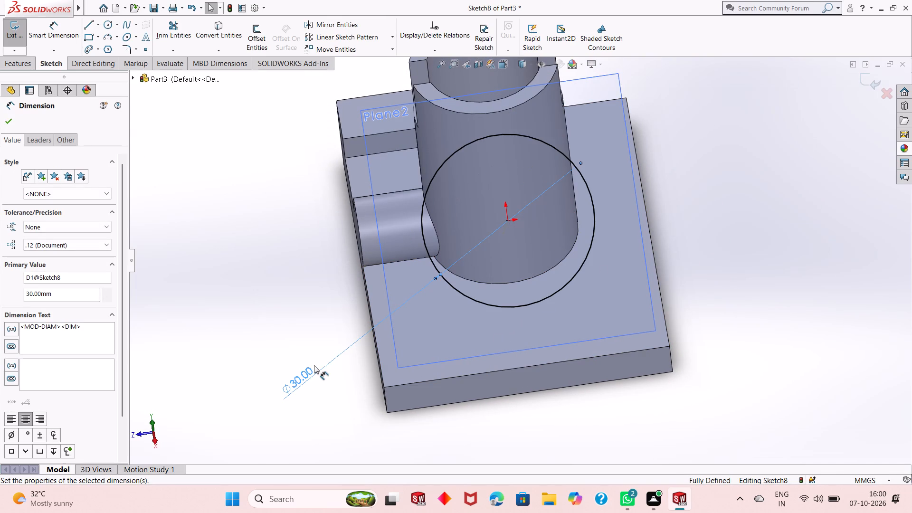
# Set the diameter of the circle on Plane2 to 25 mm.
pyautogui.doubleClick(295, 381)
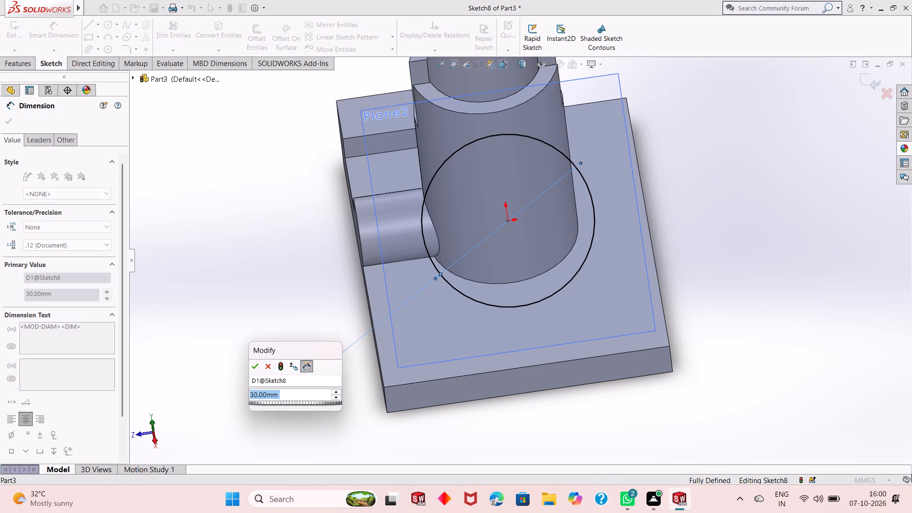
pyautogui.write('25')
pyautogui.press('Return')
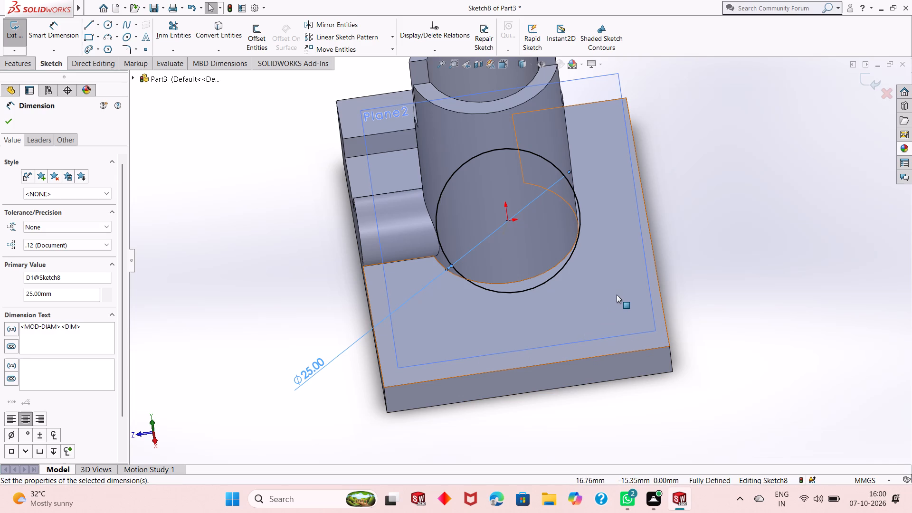
# Examine from several angles how the resized circle on Plane2 sits relative to the tube and base plate, and close the dimension's properties.
pyautogui.hotkey('ctrl', '8')
pyautogui.scroll(-1, 551, 318)
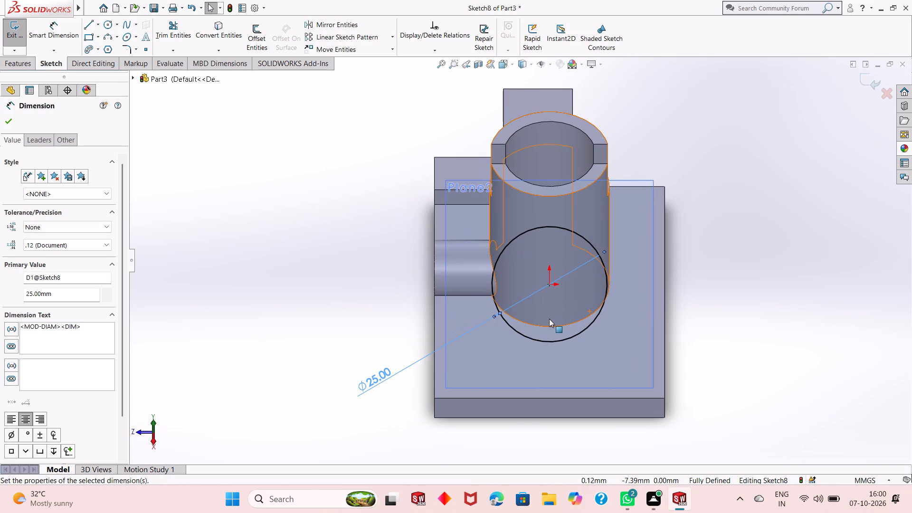
pyautogui.scroll(-1, 549, 319)
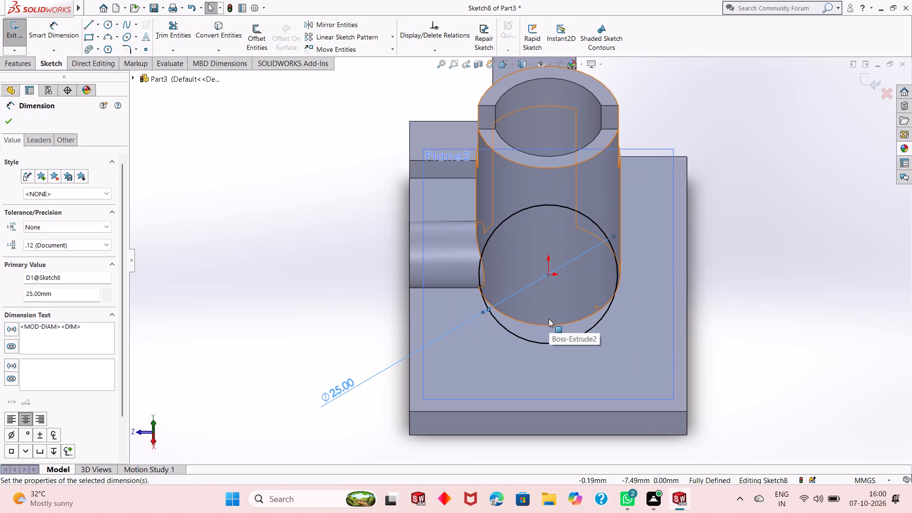
pyautogui.moveTo(706, 274); pyautogui.dragTo(738, 252, button='middle')
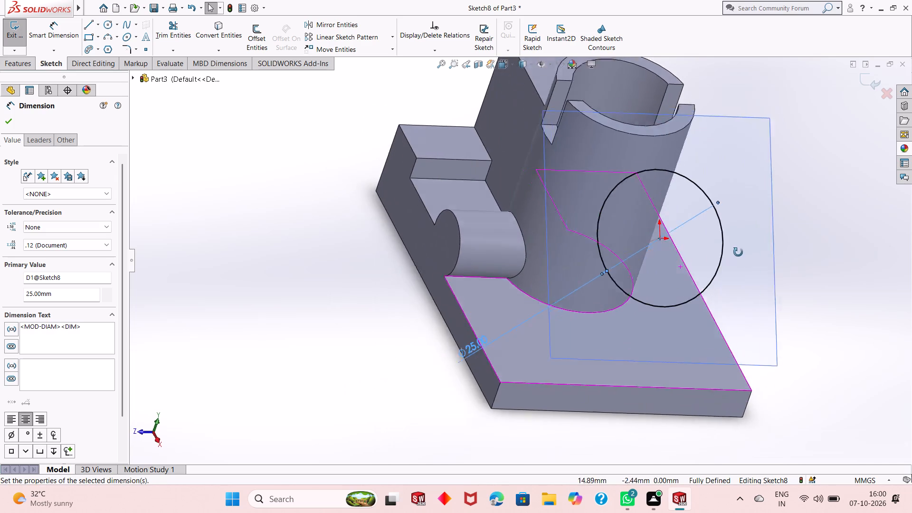
pyautogui.moveTo(738, 252); pyautogui.dragTo(756, 271, button='middle')
pyautogui.scroll(4, 652, 258)
pyautogui.moveTo(695, 255); pyautogui.dragTo(732, 270, button='middle')
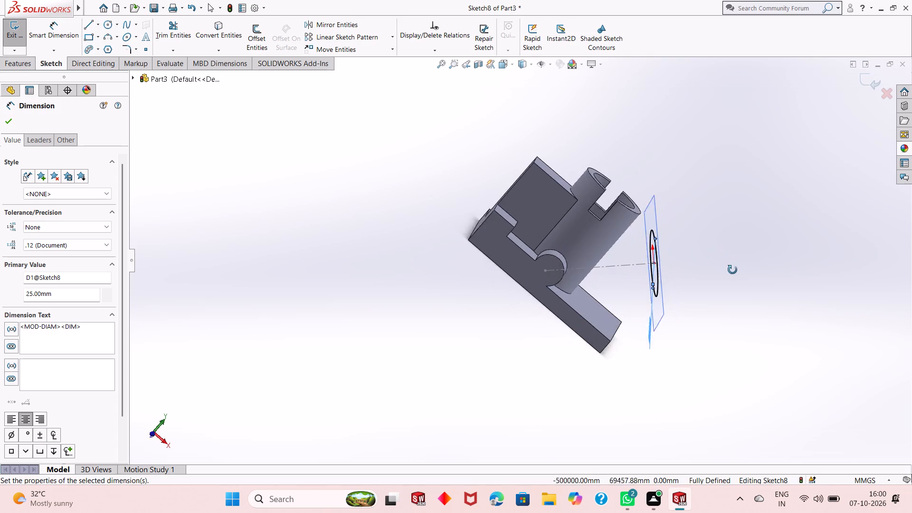
pyautogui.moveTo(732, 270); pyautogui.dragTo(691, 288, button='middle')
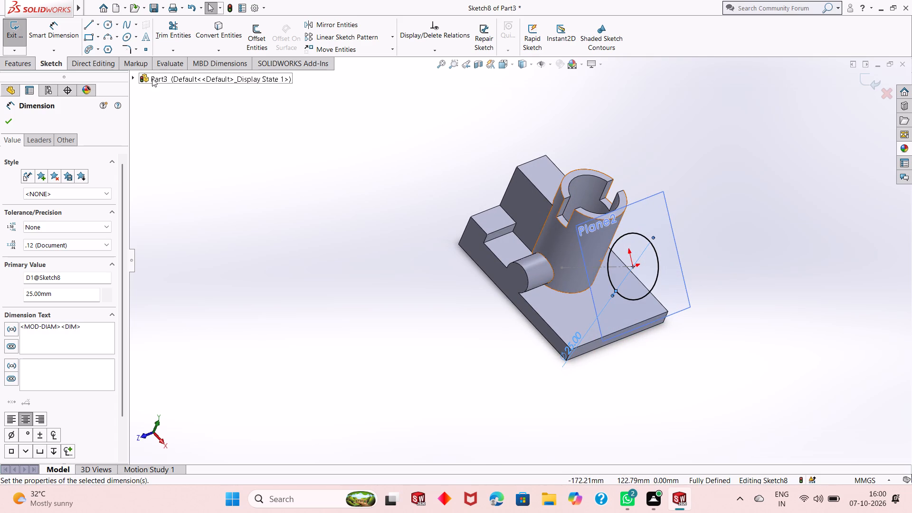
pyautogui.click(9, 124)
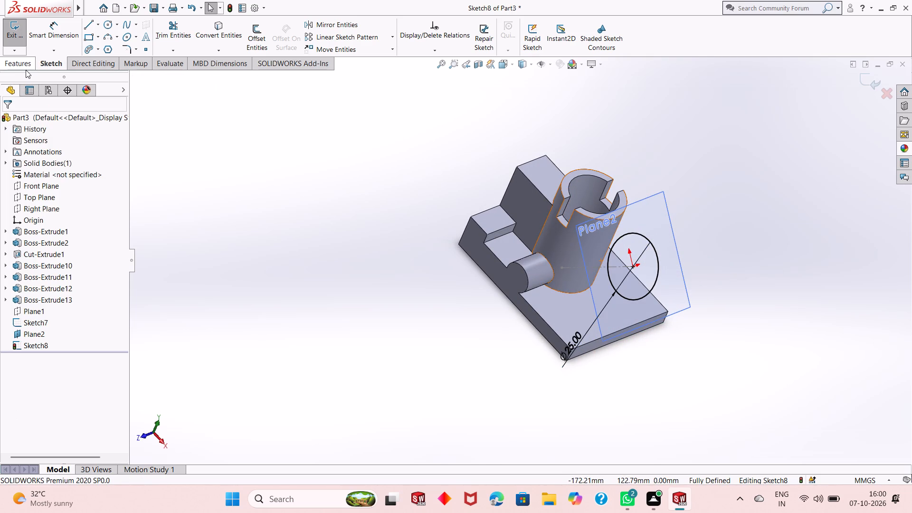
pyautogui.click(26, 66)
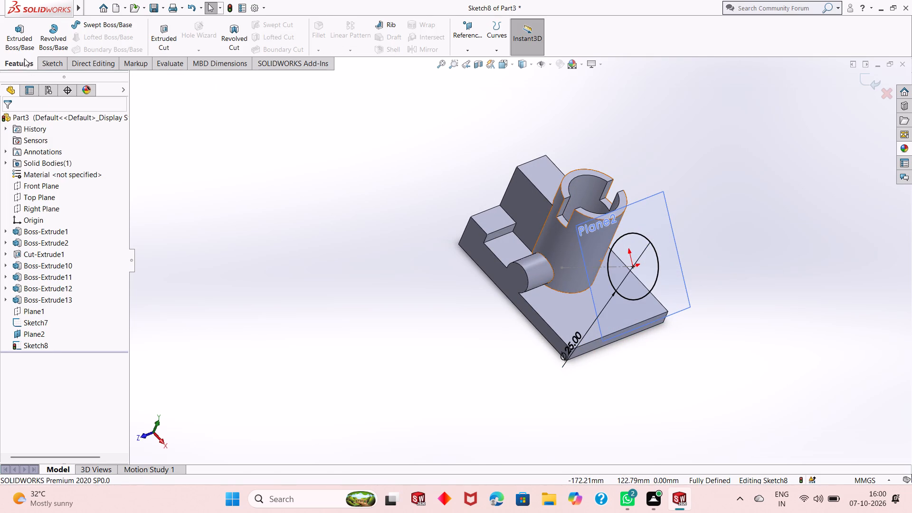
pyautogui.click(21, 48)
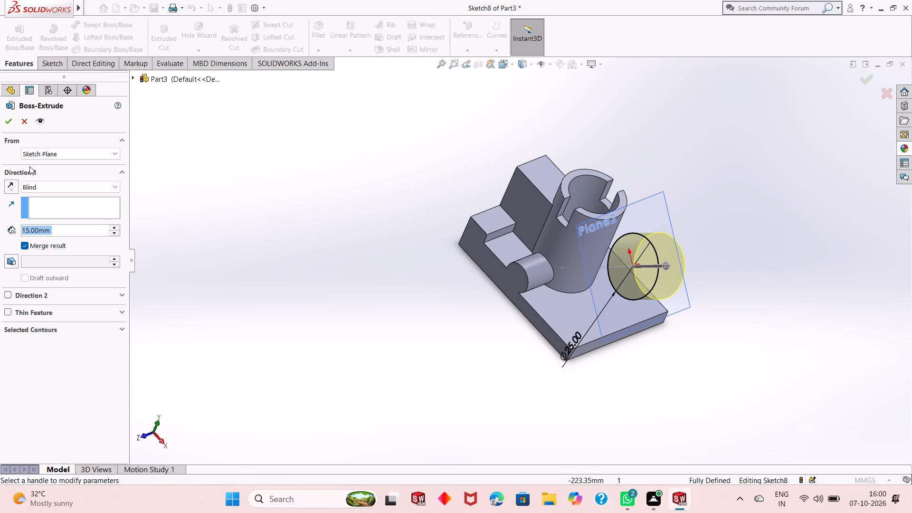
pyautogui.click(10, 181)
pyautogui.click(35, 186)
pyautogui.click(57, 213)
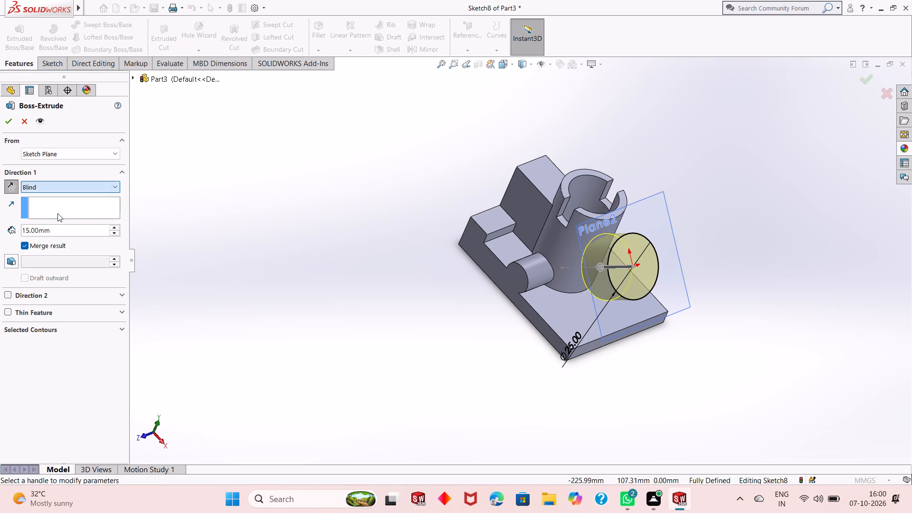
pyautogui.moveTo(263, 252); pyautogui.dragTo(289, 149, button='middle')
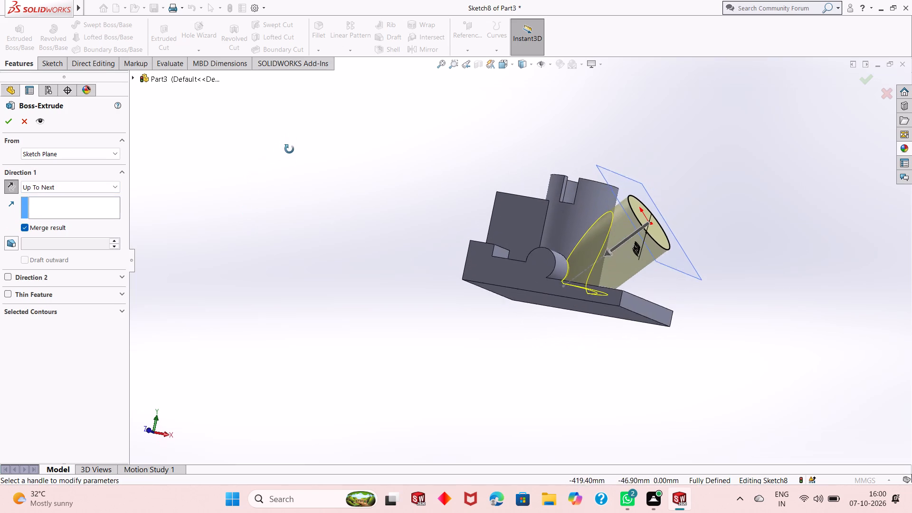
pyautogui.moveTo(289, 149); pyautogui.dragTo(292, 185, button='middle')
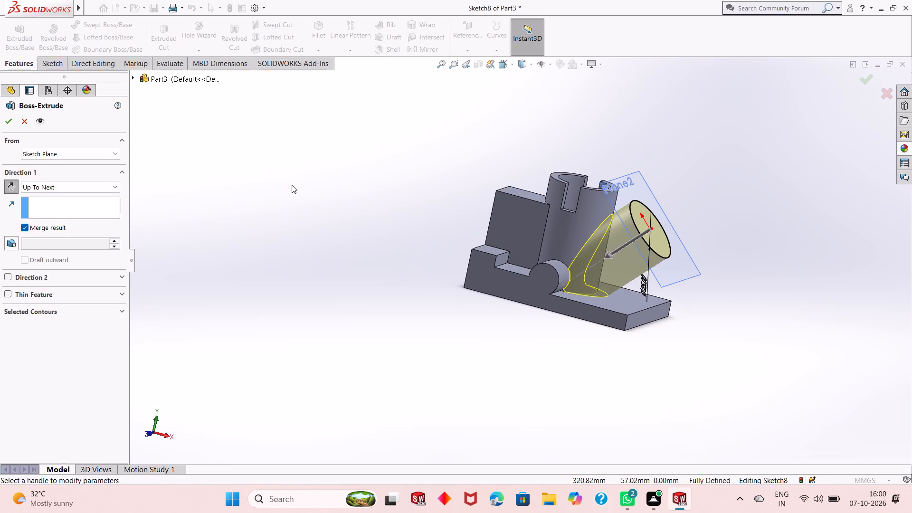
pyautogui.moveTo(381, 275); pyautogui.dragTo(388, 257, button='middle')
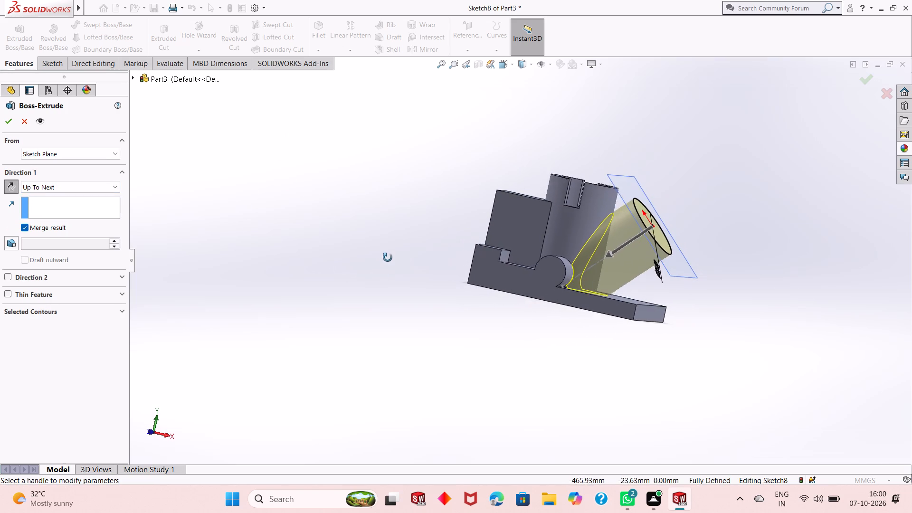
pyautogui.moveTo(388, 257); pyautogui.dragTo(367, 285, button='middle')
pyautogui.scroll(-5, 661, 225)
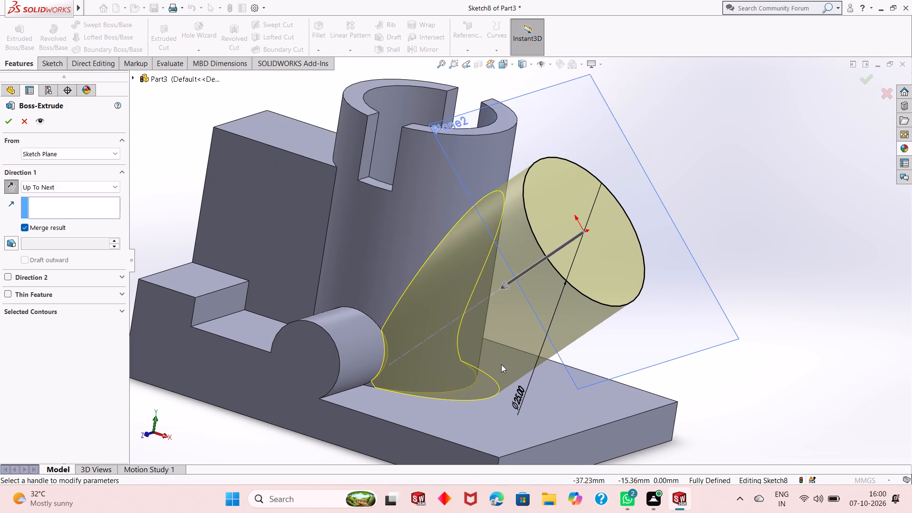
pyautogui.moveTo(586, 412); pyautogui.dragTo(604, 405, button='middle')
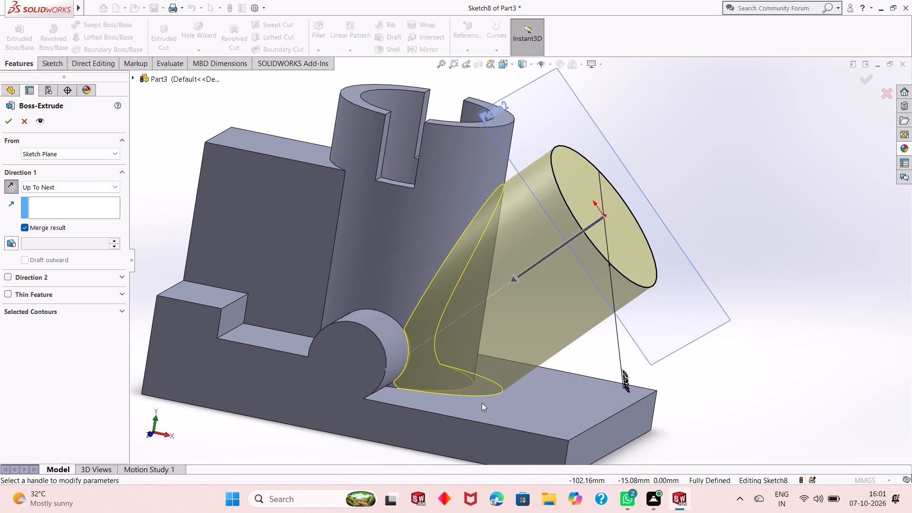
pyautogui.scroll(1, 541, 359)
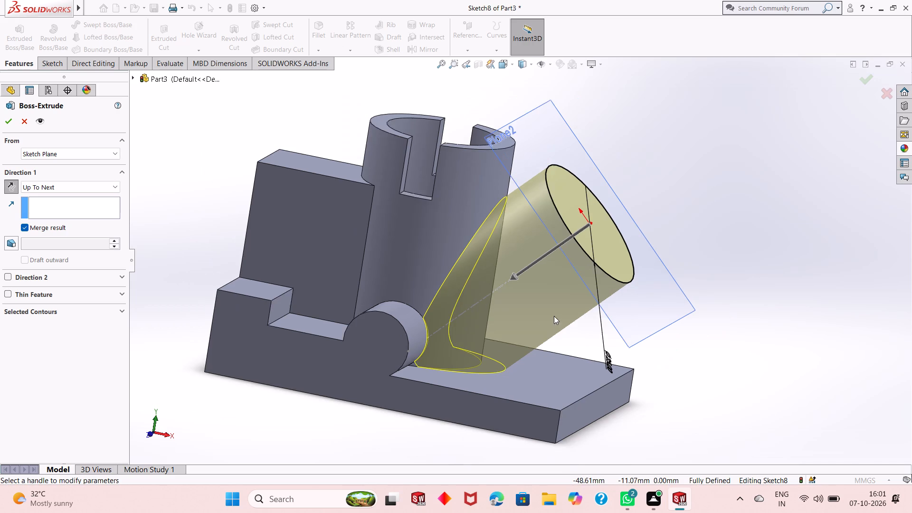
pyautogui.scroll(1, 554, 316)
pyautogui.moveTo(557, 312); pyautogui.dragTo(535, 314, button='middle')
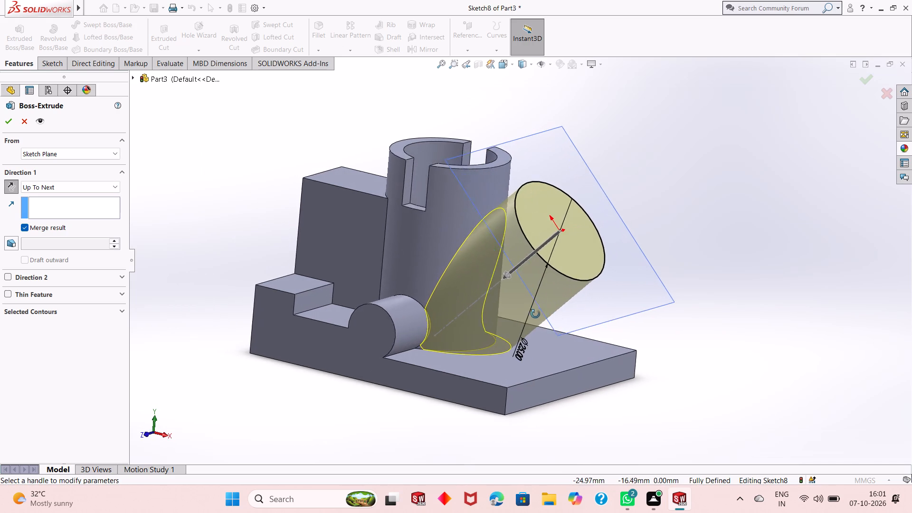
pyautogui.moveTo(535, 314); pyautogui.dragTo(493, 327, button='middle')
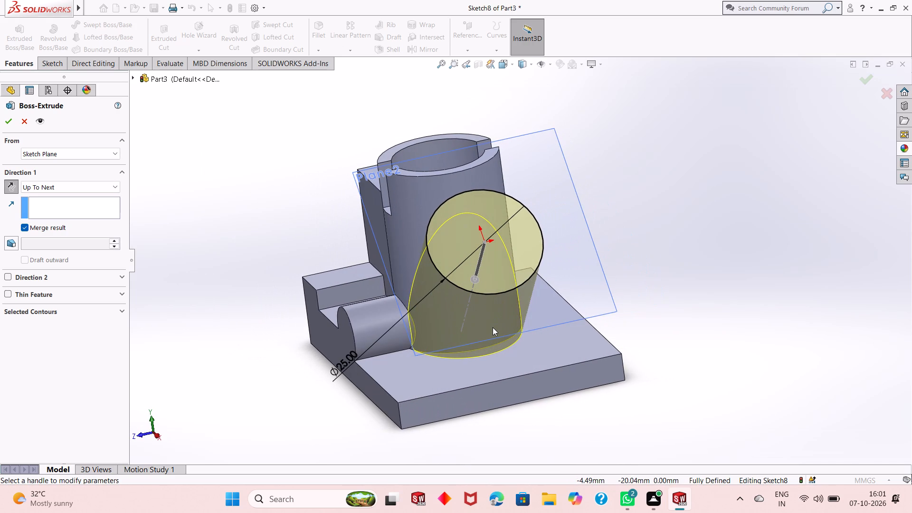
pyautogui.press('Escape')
# Set the diameter of the circle on Plane2 to 30 mm.
pyautogui.moveTo(437, 347); pyautogui.dragTo(436, 347, button='middle')
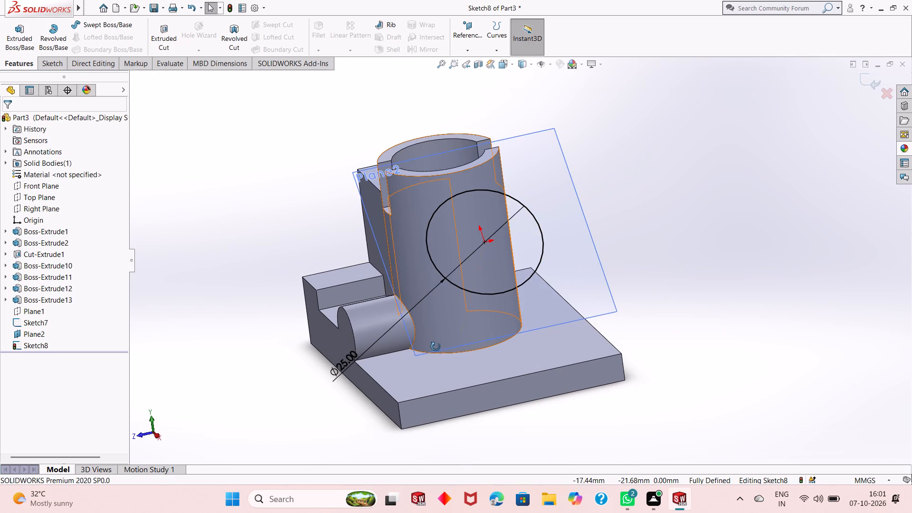
pyautogui.moveTo(436, 347); pyautogui.dragTo(419, 358, button='middle')
pyautogui.doubleClick(292, 376)
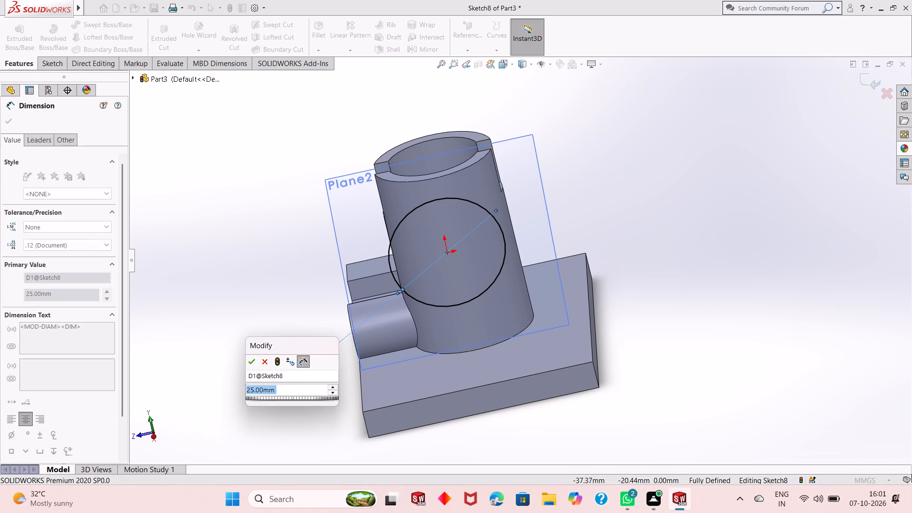
pyautogui.write('30')
pyautogui.press('Return')
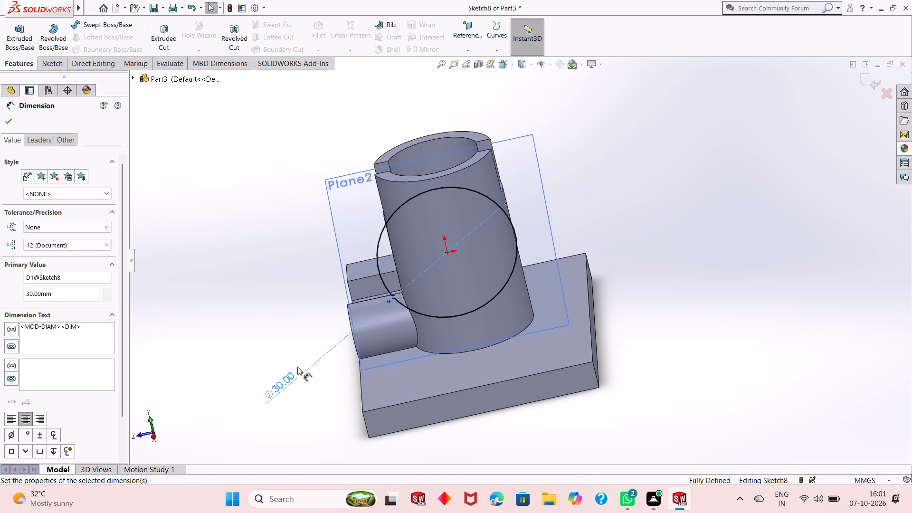
# Start a boss extrusion of the 30 mm circle on Plane2.
pyautogui.moveTo(285, 294); pyautogui.dragTo(370, 274, button='middle')
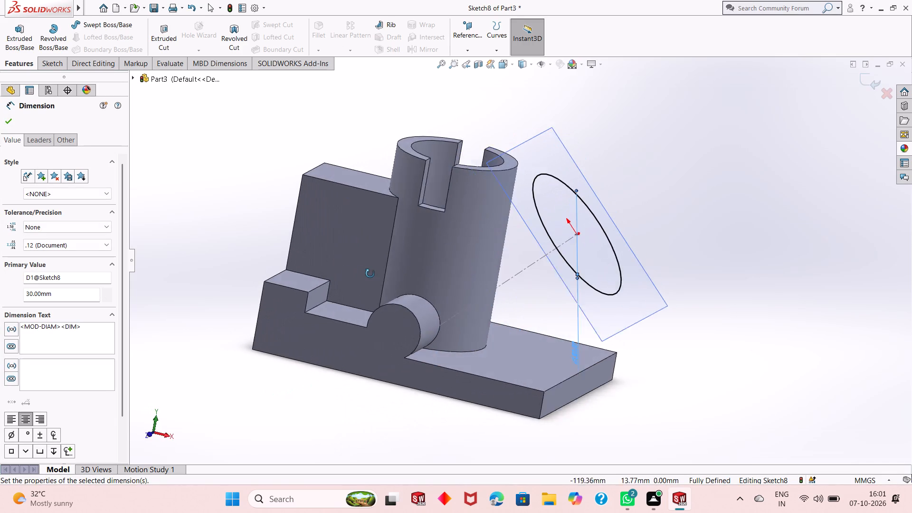
pyautogui.moveTo(370, 274); pyautogui.dragTo(367, 290, button='middle')
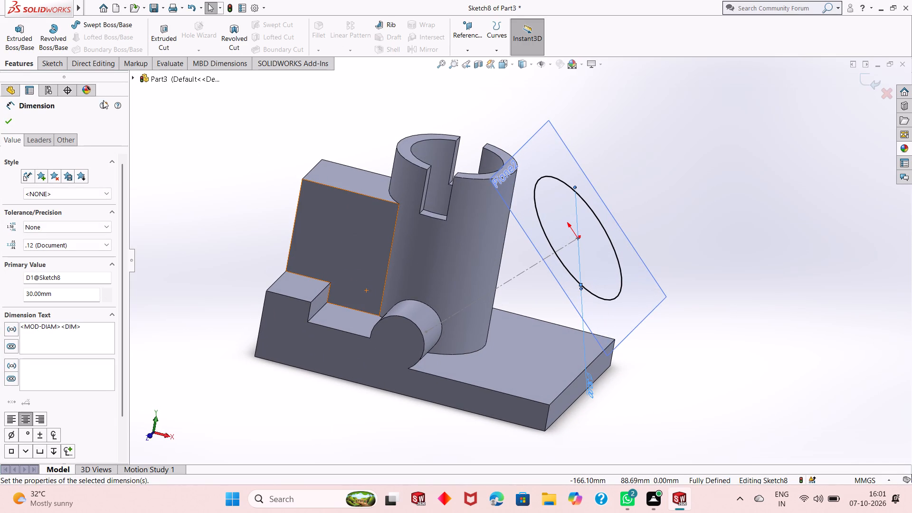
pyautogui.click(19, 44)
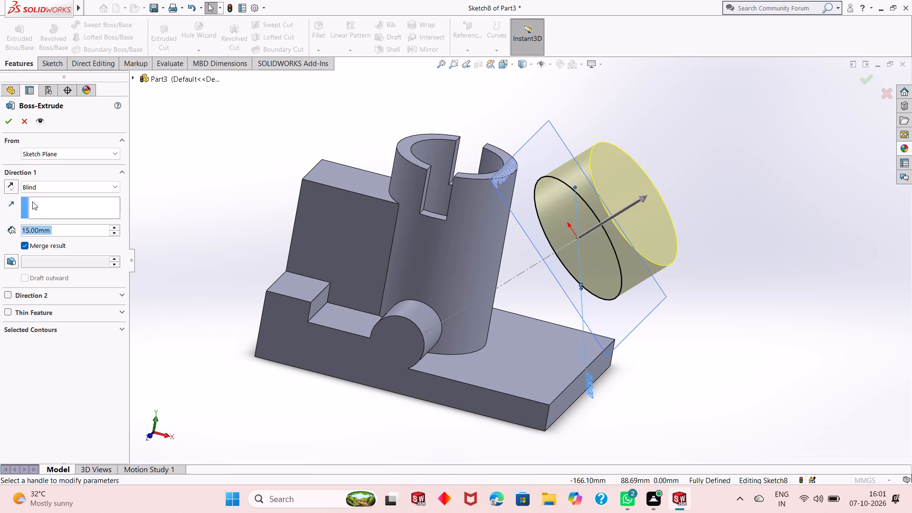
# Extrude the circle on Plane2 in the reversed direction, towards the tube, with the Up To Next end condition.
pyautogui.click(19, 184)
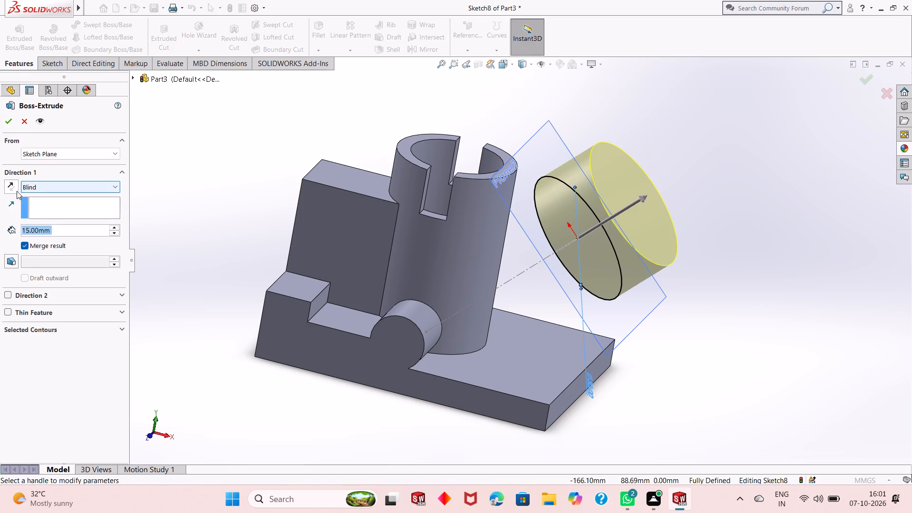
pyautogui.click(13, 191)
pyautogui.click(45, 188)
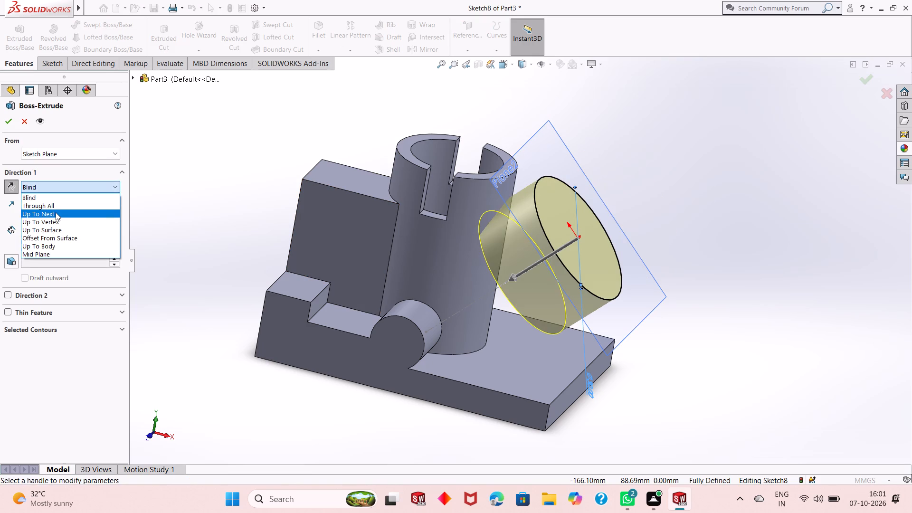
pyautogui.click(57, 213)
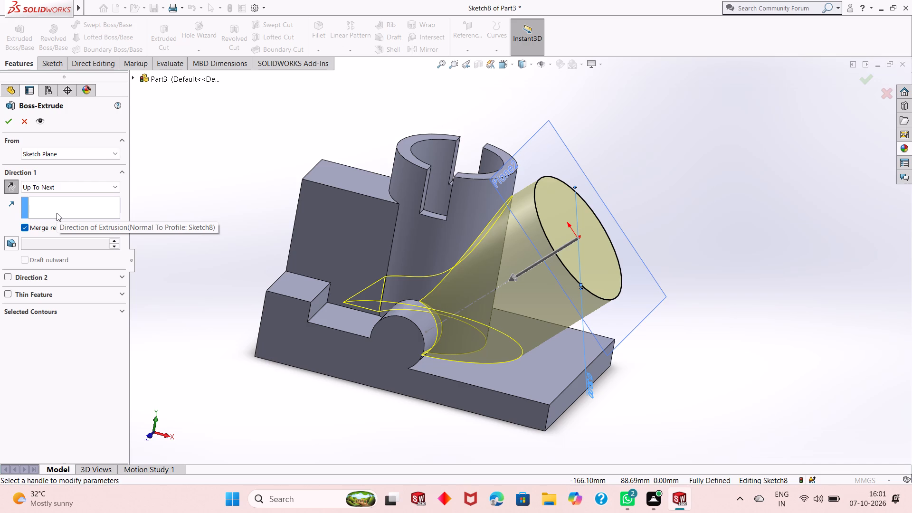
pyautogui.click(8, 122)
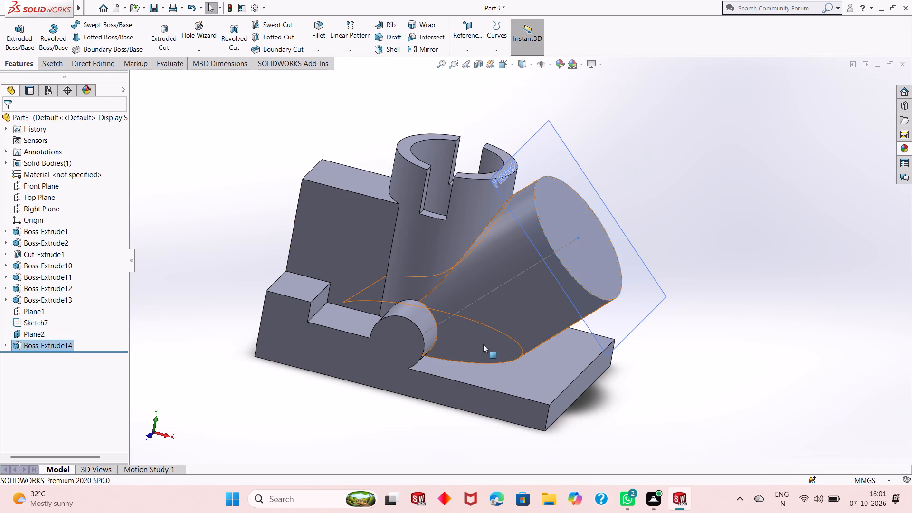
# Hide Sketch7 and Plane2 so only the solid model is displayed.
pyautogui.moveTo(483, 344); pyautogui.dragTo(500, 332, button='middle')
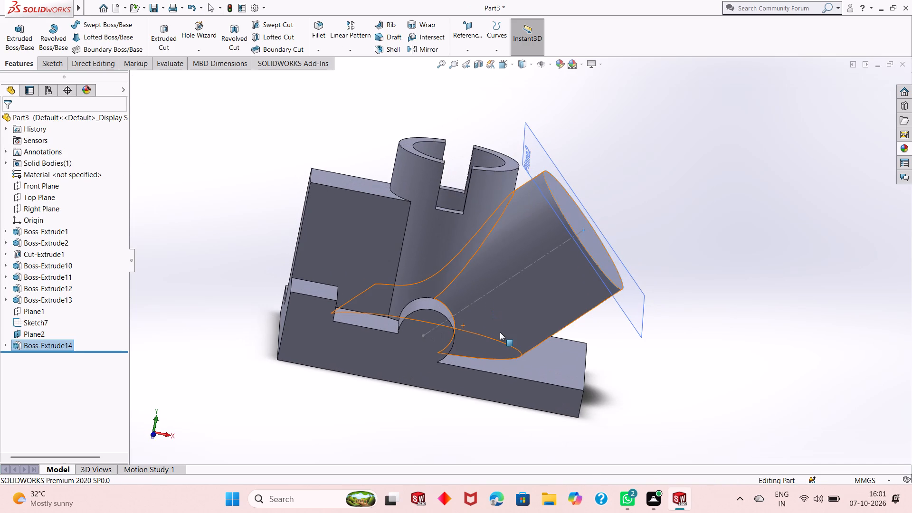
pyautogui.moveTo(597, 351); pyautogui.dragTo(547, 367, button='middle')
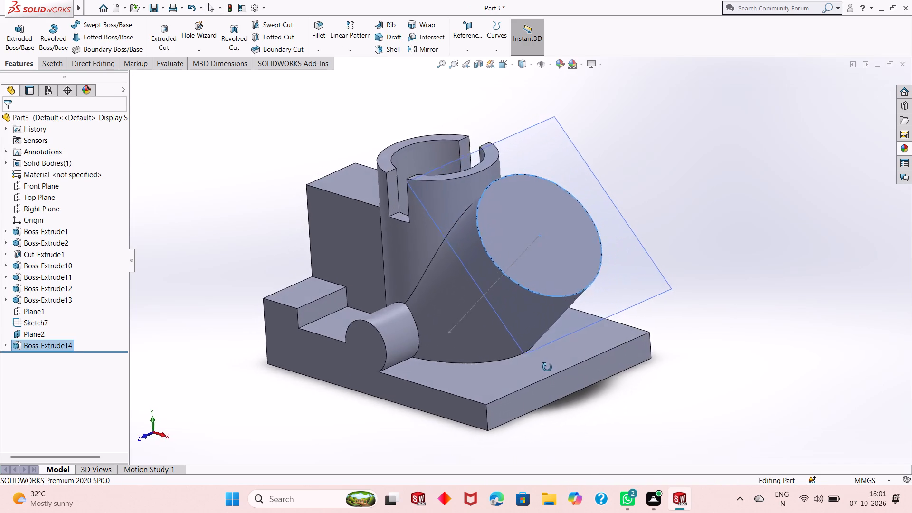
pyautogui.moveTo(547, 367); pyautogui.dragTo(546, 368, button='middle')
pyautogui.moveTo(484, 357); pyautogui.dragTo(532, 430, button='middle')
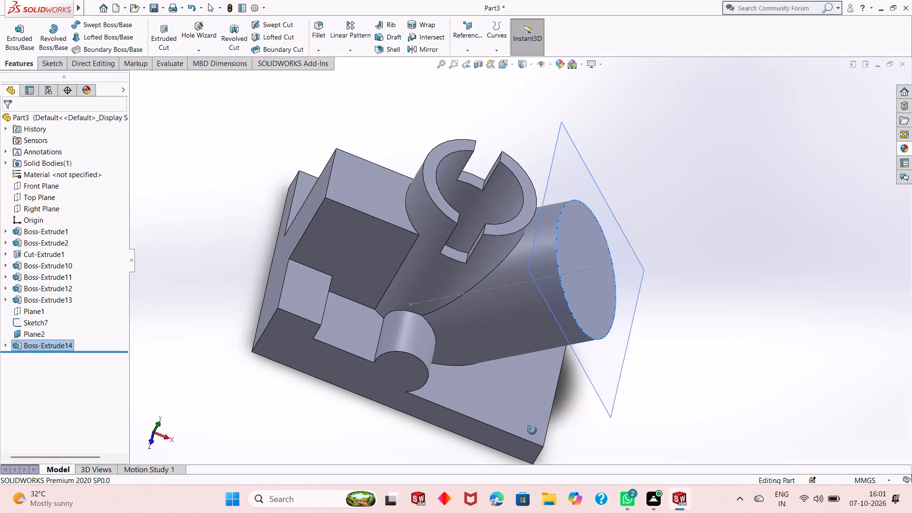
pyautogui.moveTo(532, 430); pyautogui.dragTo(460, 358, button='middle')
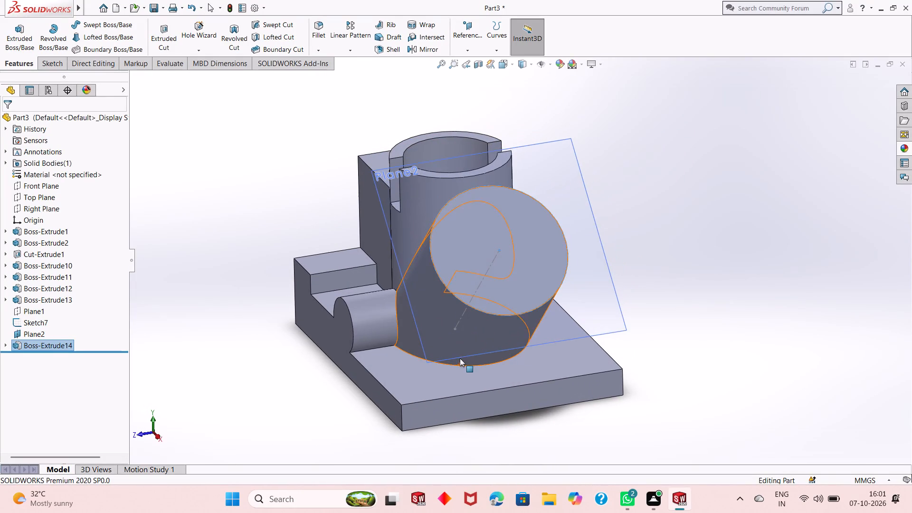
pyautogui.click(39, 321)
pyautogui.rightClick(39, 322)
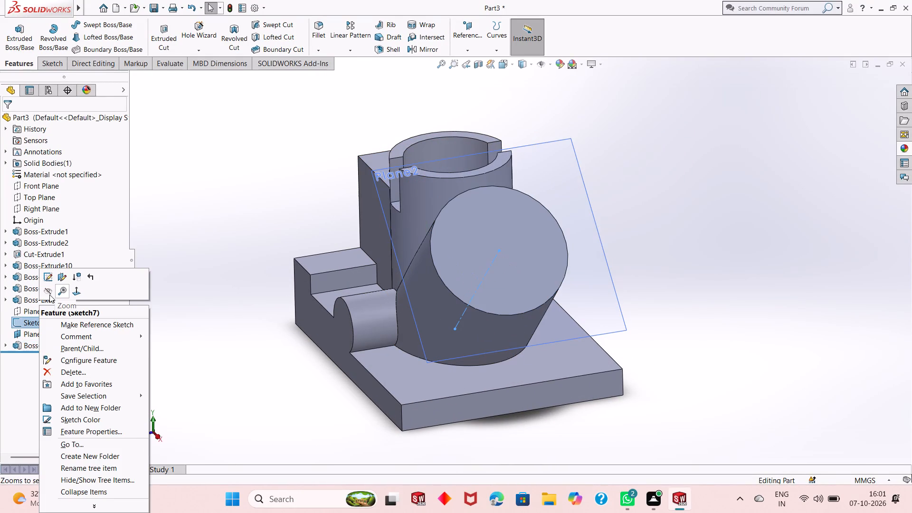
pyautogui.click(49, 294)
pyautogui.moveTo(285, 332); pyautogui.dragTo(292, 312, button='middle')
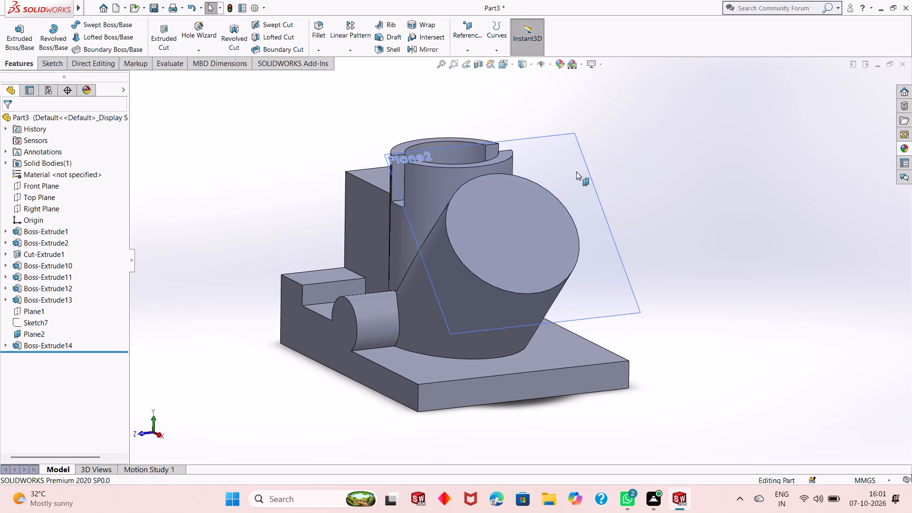
pyautogui.rightClick(568, 161)
pyautogui.click(603, 148)
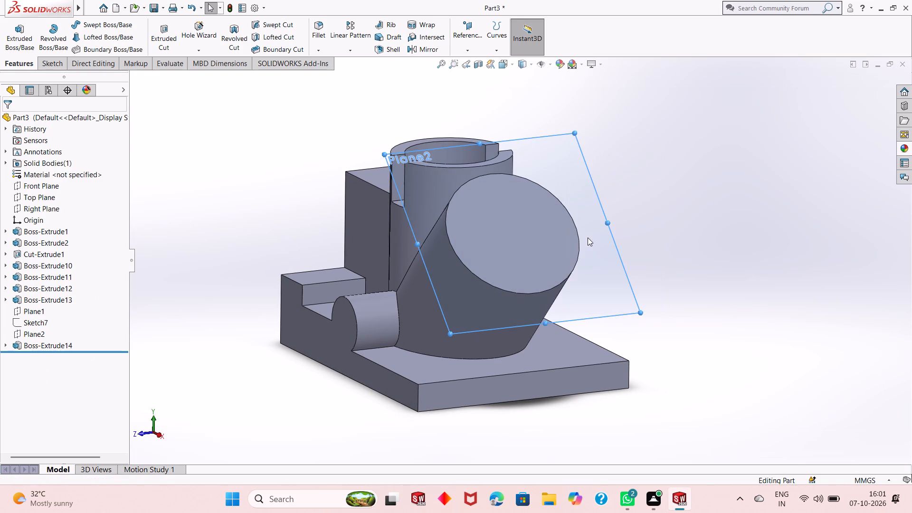
# Examine from several angles how the angled cylindrical boss meets the tube and the base plate.
pyautogui.moveTo(588, 237); pyautogui.dragTo(600, 268, button='middle')
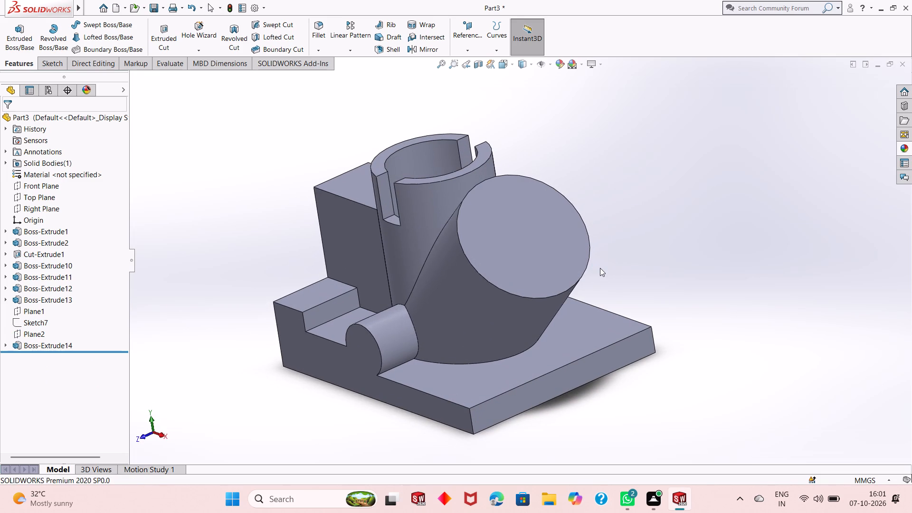
pyautogui.moveTo(666, 281); pyautogui.dragTo(713, 265, button='middle')
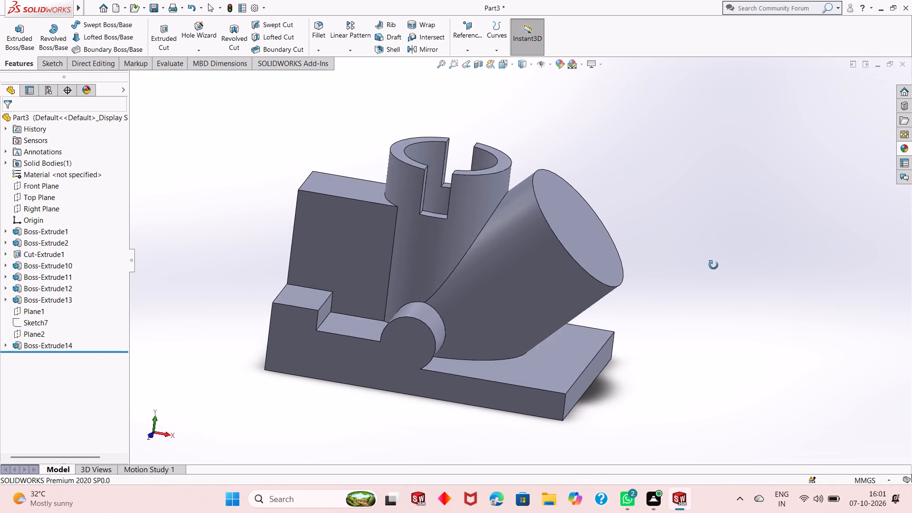
pyautogui.moveTo(713, 265); pyautogui.dragTo(716, 265, button='middle')
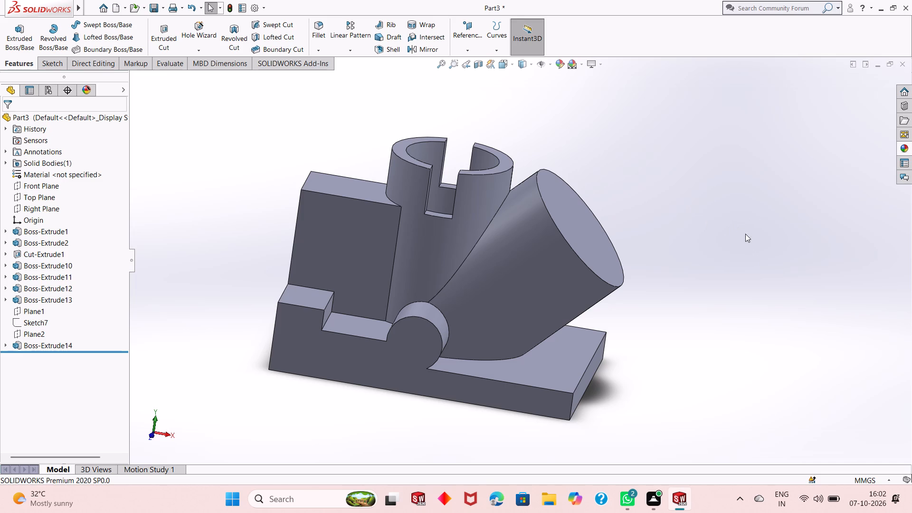
pyautogui.scroll(-1, 587, 267)
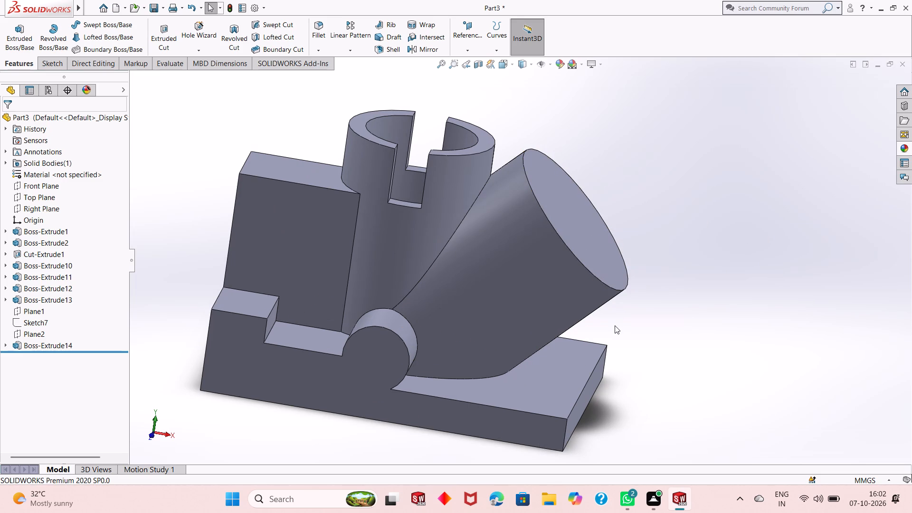
pyautogui.scroll(1, 523, 336)
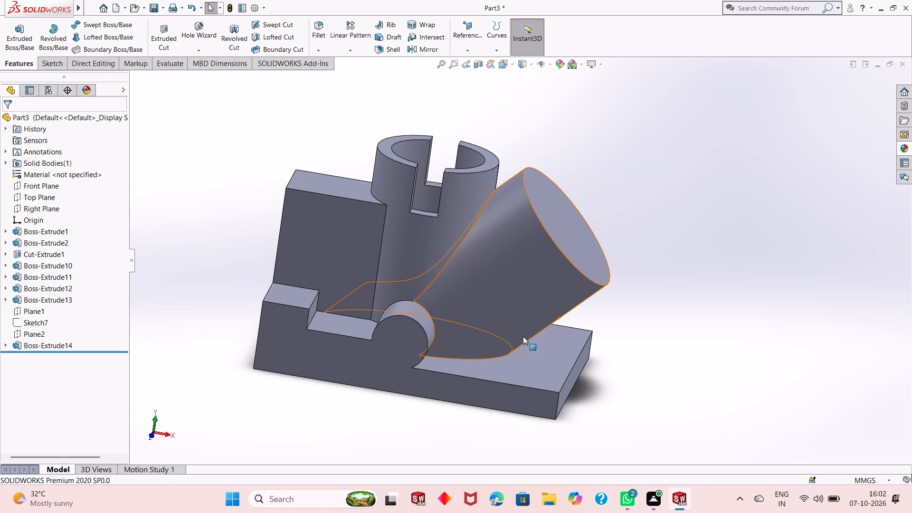
pyautogui.moveTo(575, 327); pyautogui.dragTo(524, 342, button='middle')
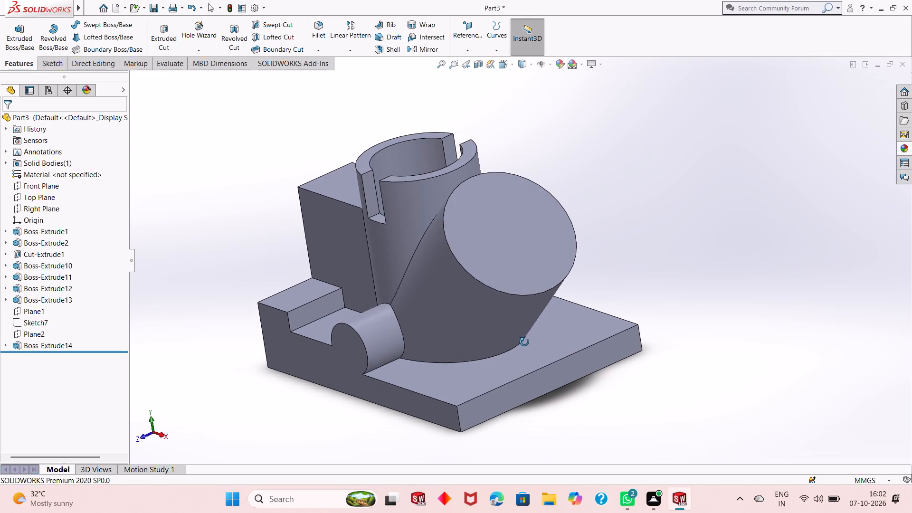
pyautogui.moveTo(524, 342); pyautogui.dragTo(507, 351, button='middle')
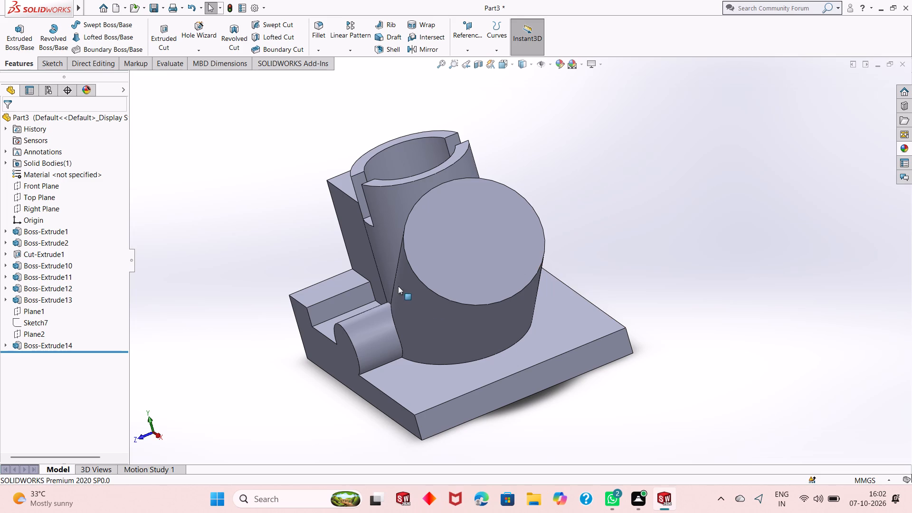
pyautogui.press('Escape')
# Edit Sketch8 of the angled boss, set its circle's diameter to 26 mm, and exit the sketch.
pyautogui.click(1, 344)
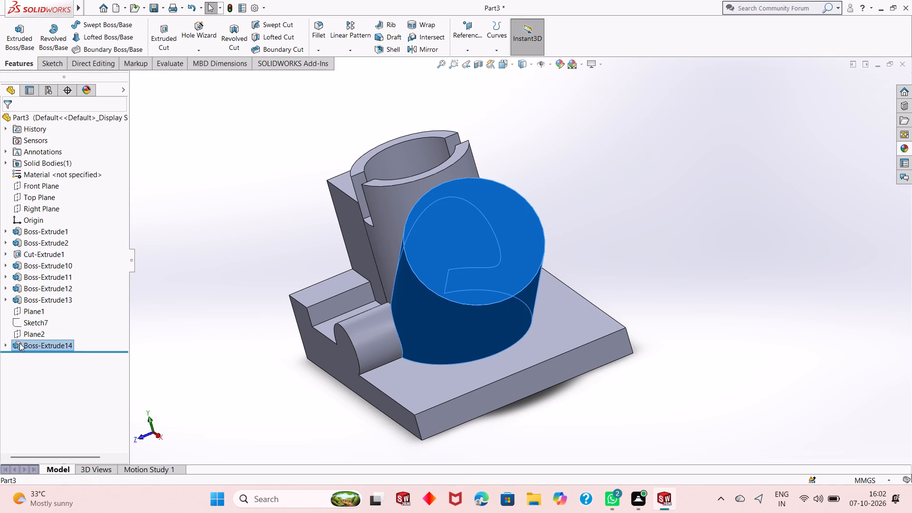
pyautogui.press('Escape')
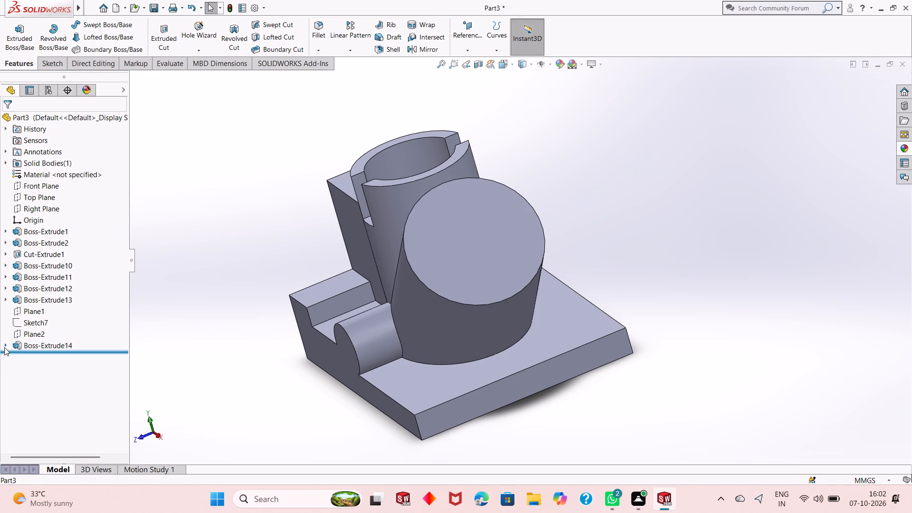
pyautogui.click(4, 347)
pyautogui.click(38, 354)
pyautogui.click(47, 329)
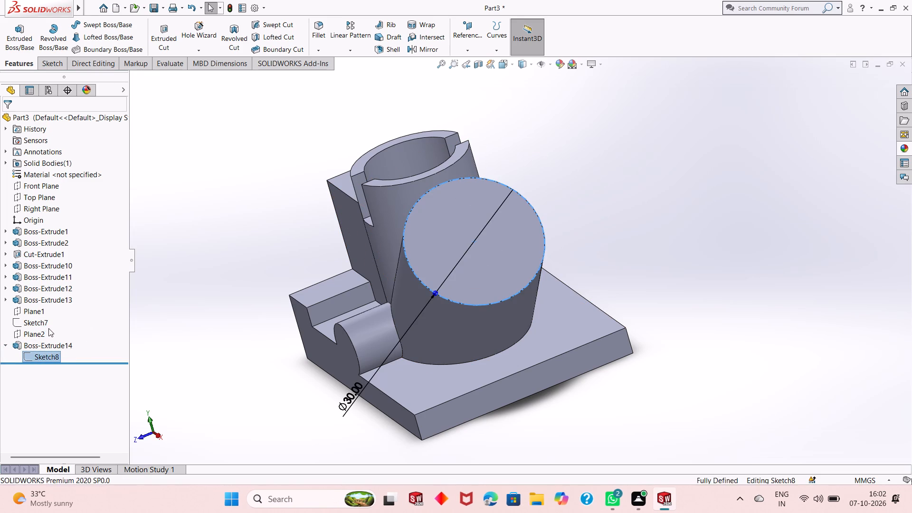
pyautogui.moveTo(410, 381); pyautogui.dragTo(385, 417, button='middle')
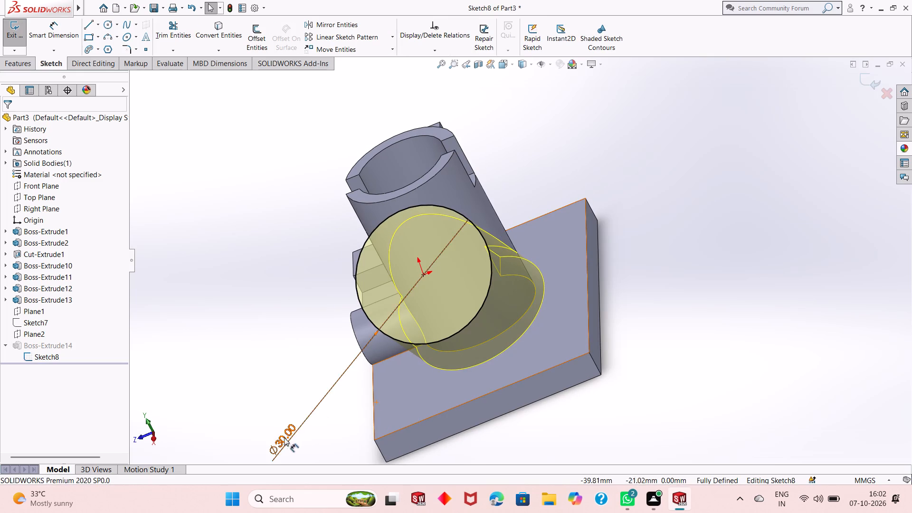
pyautogui.doubleClick(286, 440)
pyautogui.write('26')
pyautogui.press('Return')
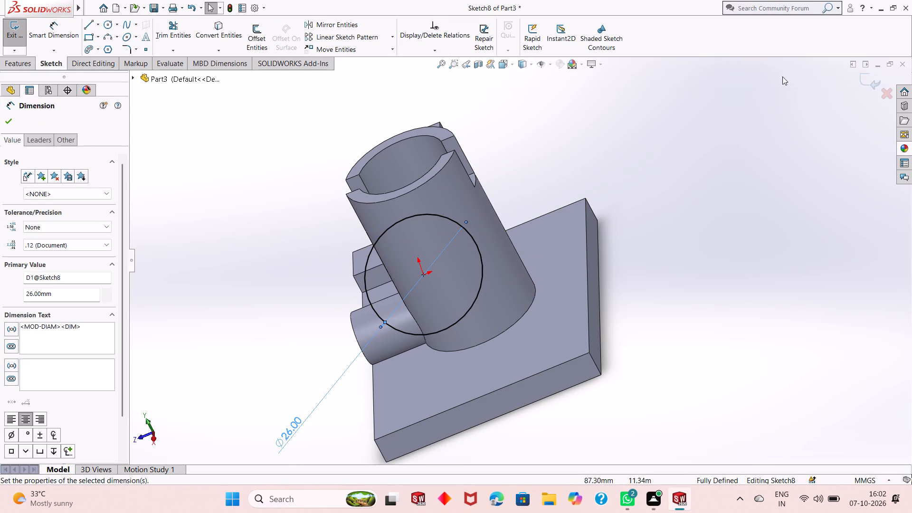
pyautogui.click(9, 114)
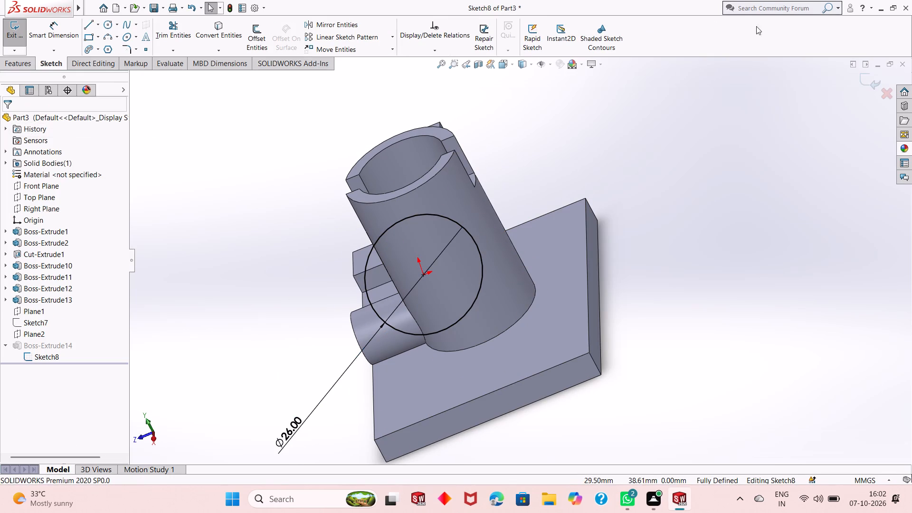
pyautogui.click(871, 85)
# Start a new sketch on the angled boss's circular end face and orient the view normal to it.
pyautogui.moveTo(607, 243); pyautogui.dragTo(690, 203, button='middle')
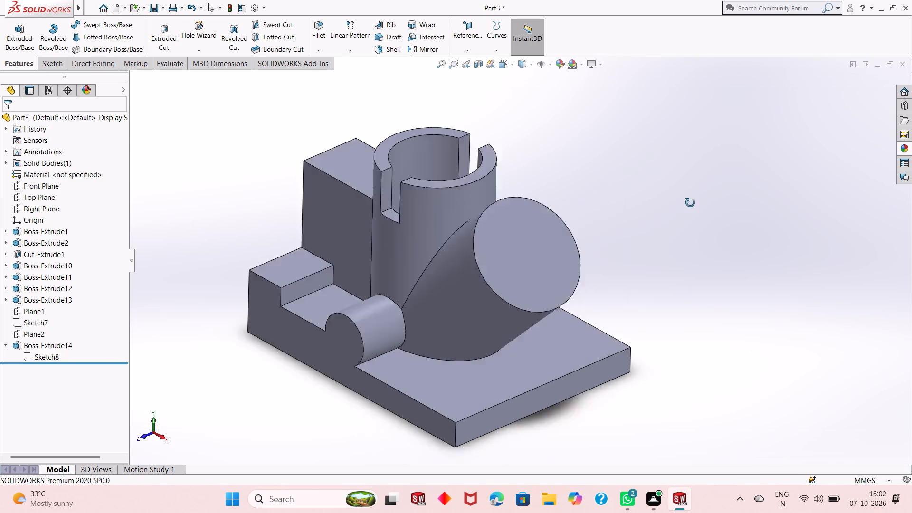
pyautogui.moveTo(690, 203); pyautogui.dragTo(676, 197, button='middle')
pyautogui.moveTo(629, 174); pyautogui.dragTo(628, 139, button='middle')
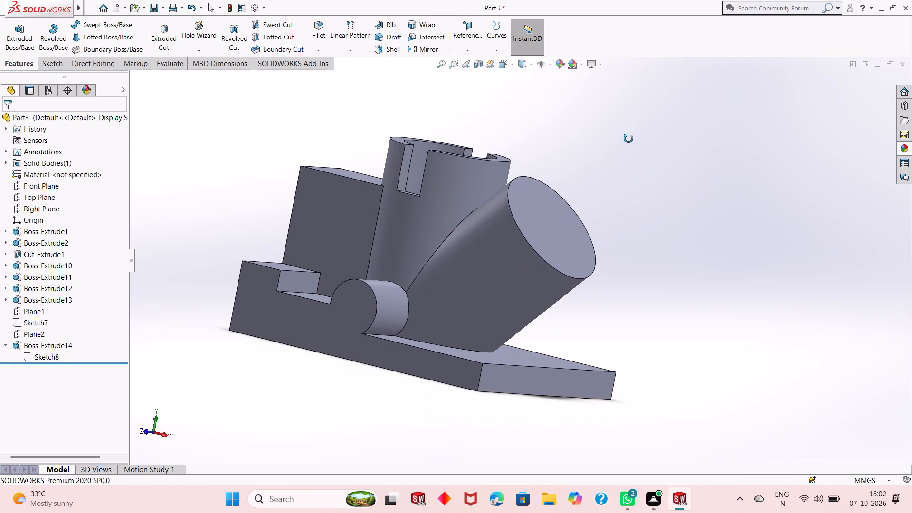
pyautogui.moveTo(628, 139); pyautogui.dragTo(634, 167, button='middle')
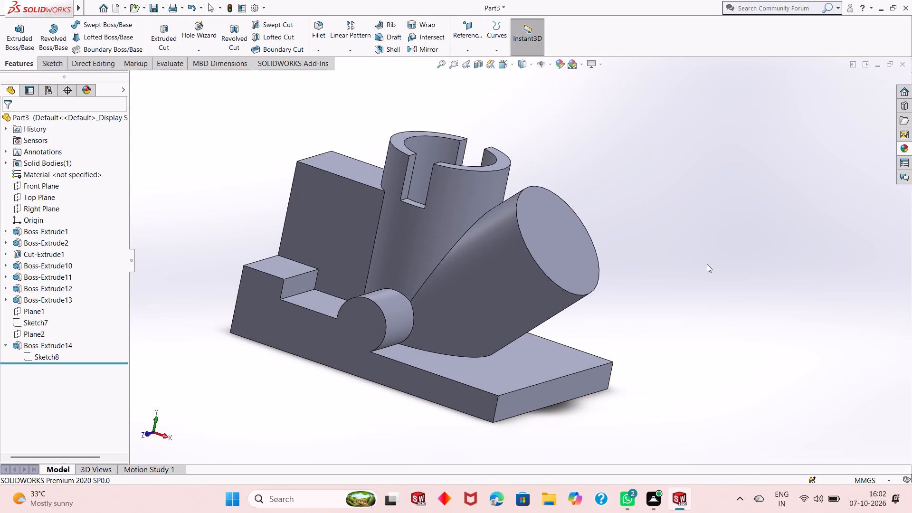
pyautogui.scroll(1, 707, 264)
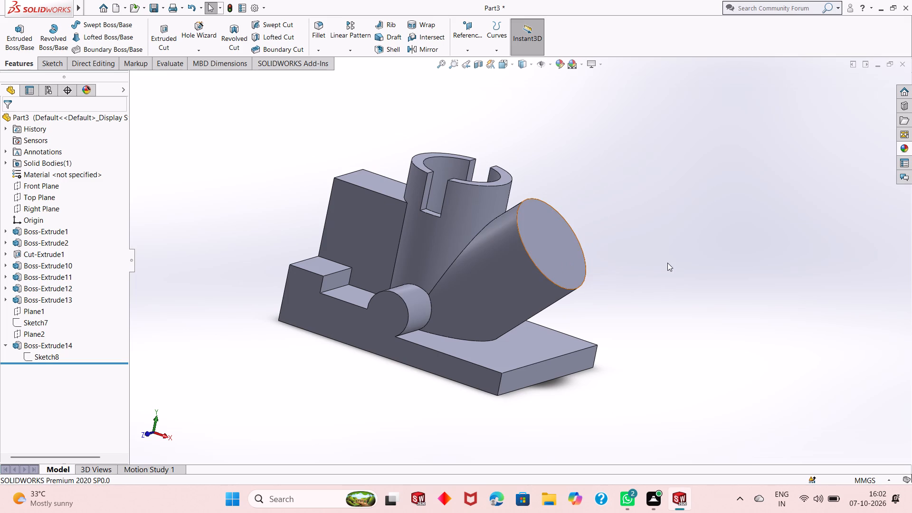
pyautogui.click(574, 257)
pyautogui.click(613, 228)
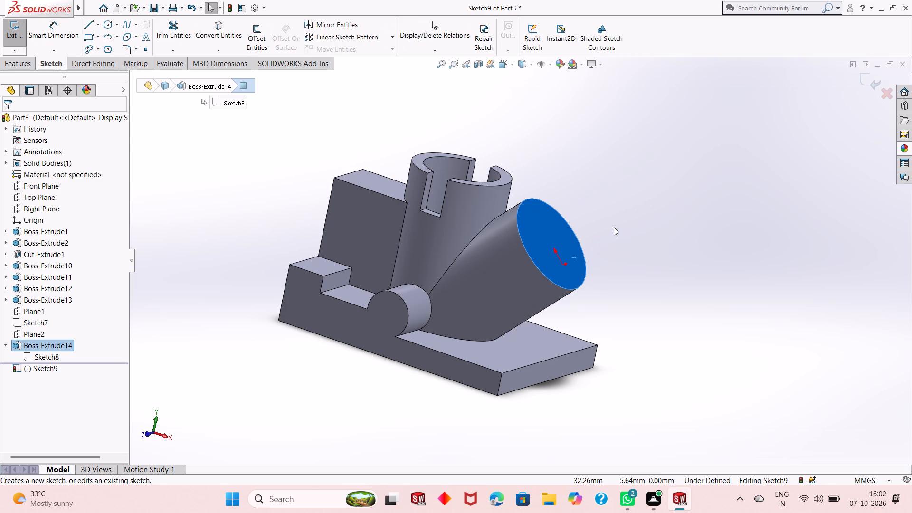
pyautogui.hotkey('ctrl', '8')
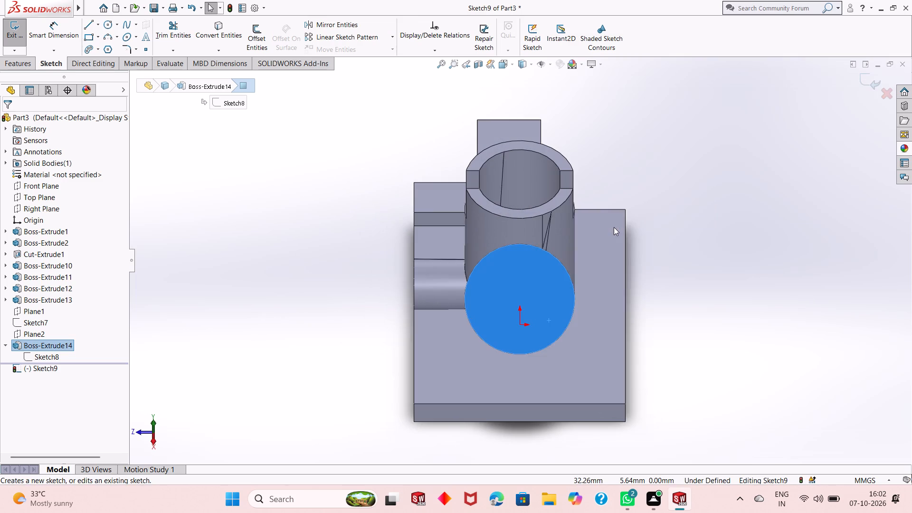
pyautogui.press('Escape')
pyautogui.scroll(-1, 522, 308)
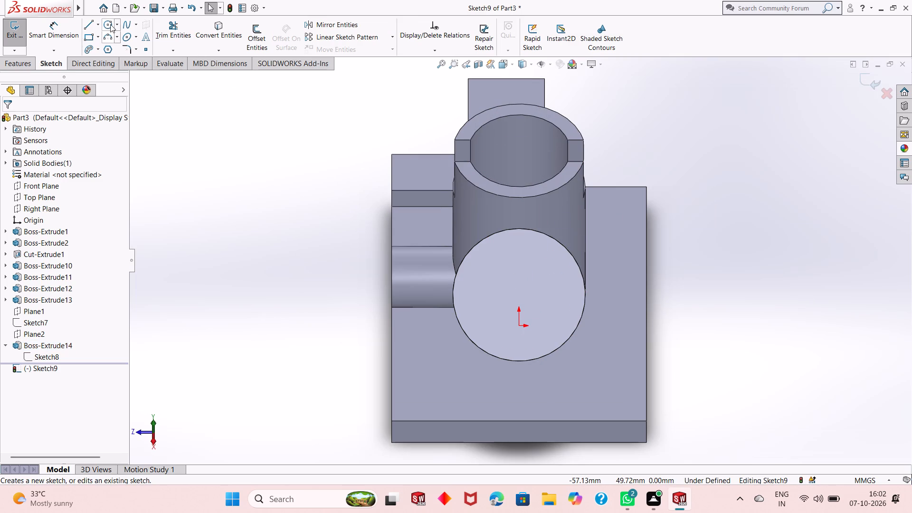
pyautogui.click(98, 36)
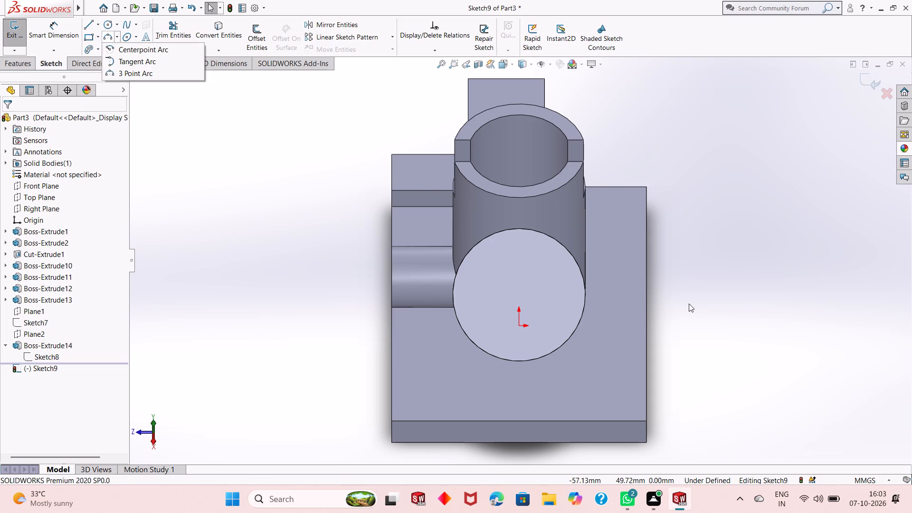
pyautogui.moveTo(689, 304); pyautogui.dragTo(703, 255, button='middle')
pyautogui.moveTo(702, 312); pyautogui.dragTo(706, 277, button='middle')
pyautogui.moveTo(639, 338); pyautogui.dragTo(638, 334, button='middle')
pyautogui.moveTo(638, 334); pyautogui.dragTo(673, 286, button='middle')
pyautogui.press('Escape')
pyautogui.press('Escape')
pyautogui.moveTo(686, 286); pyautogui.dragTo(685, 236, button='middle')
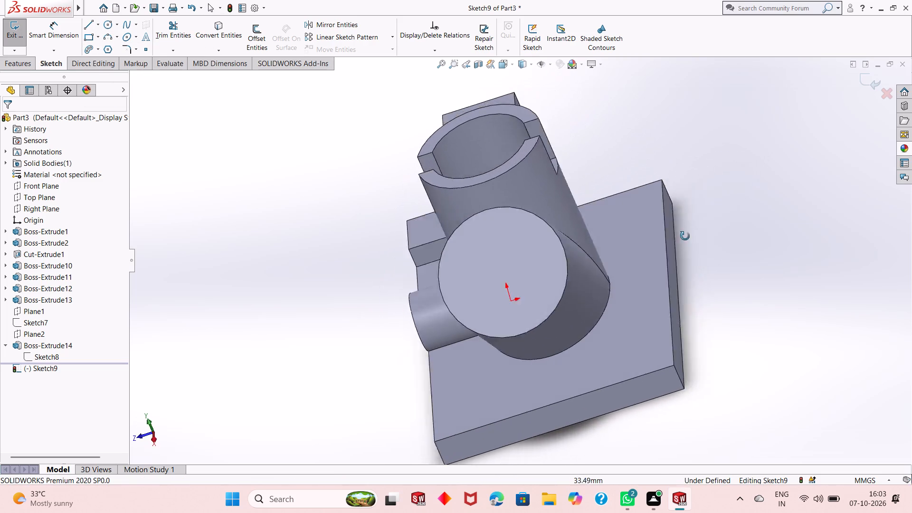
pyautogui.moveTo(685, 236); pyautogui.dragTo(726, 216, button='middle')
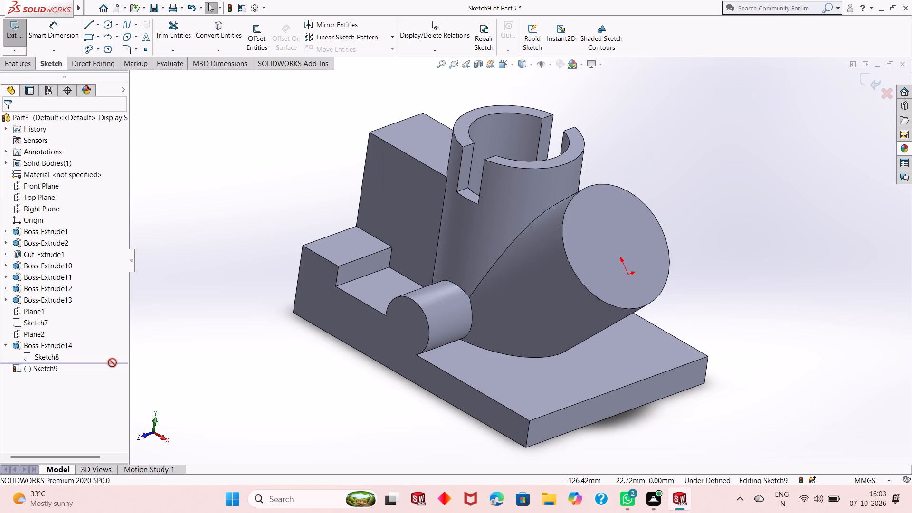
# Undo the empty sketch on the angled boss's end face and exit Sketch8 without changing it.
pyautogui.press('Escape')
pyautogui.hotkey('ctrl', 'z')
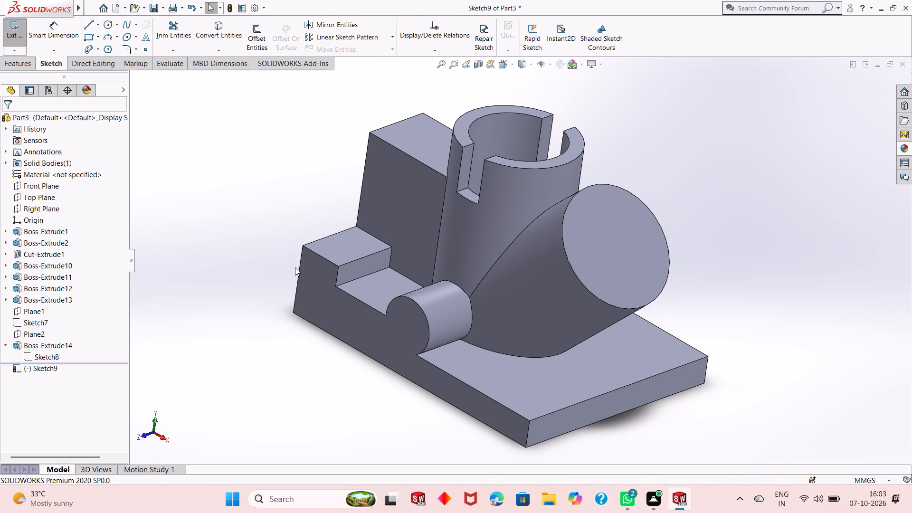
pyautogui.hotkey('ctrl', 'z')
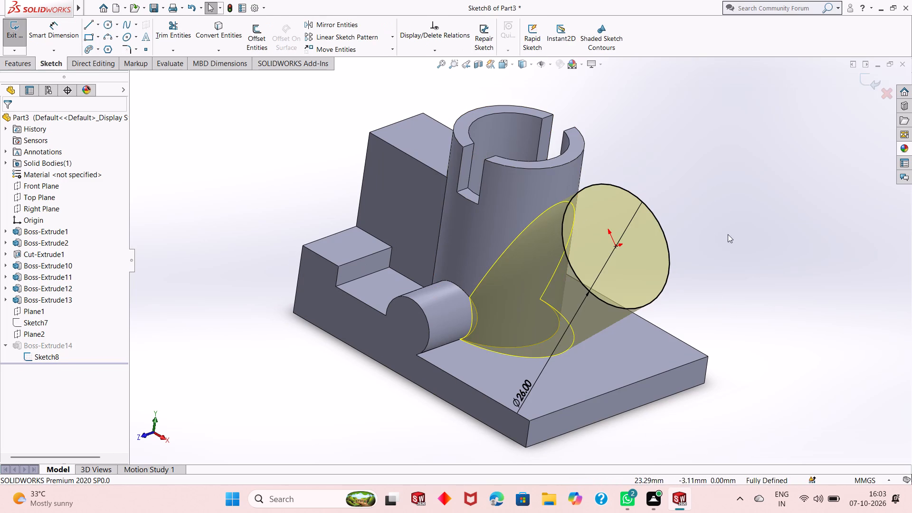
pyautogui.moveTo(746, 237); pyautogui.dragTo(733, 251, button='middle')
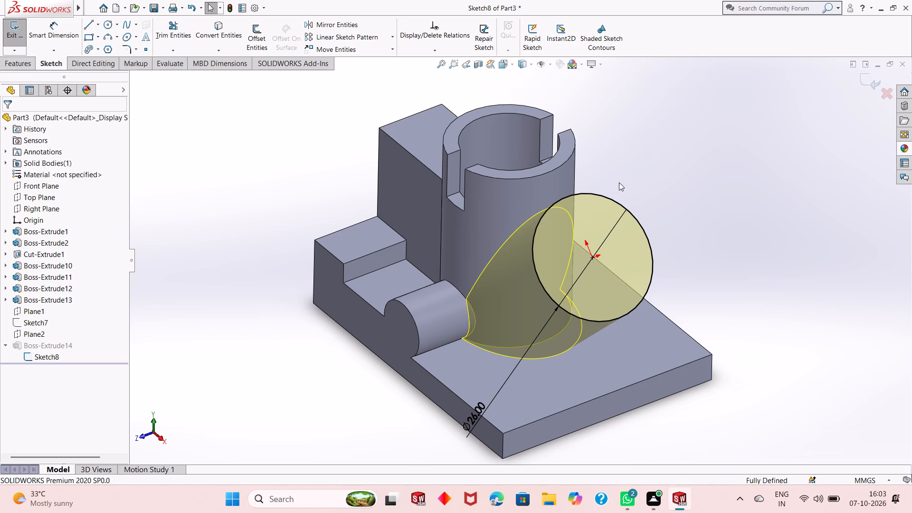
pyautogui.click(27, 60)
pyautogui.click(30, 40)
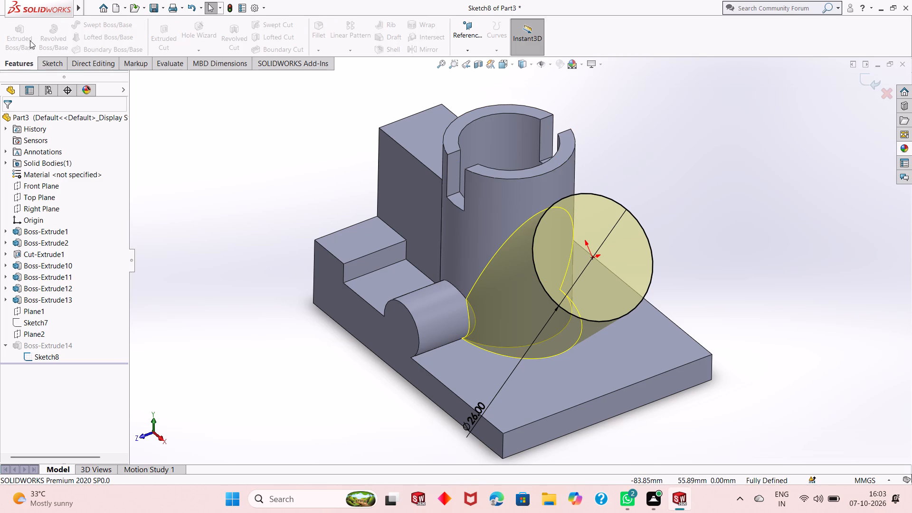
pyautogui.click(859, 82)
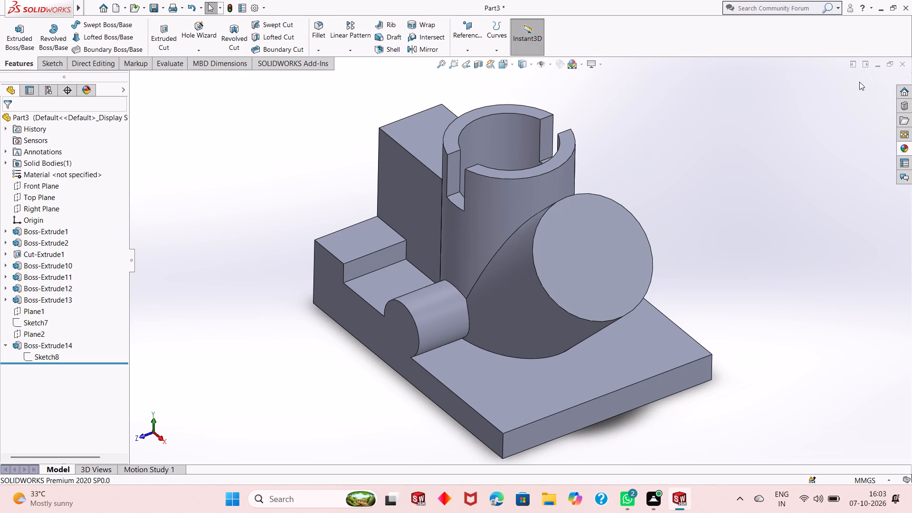
# Start a new sketch on the circular end face of the angled cylindrical boss.
pyautogui.click(611, 253)
pyautogui.click(648, 230)
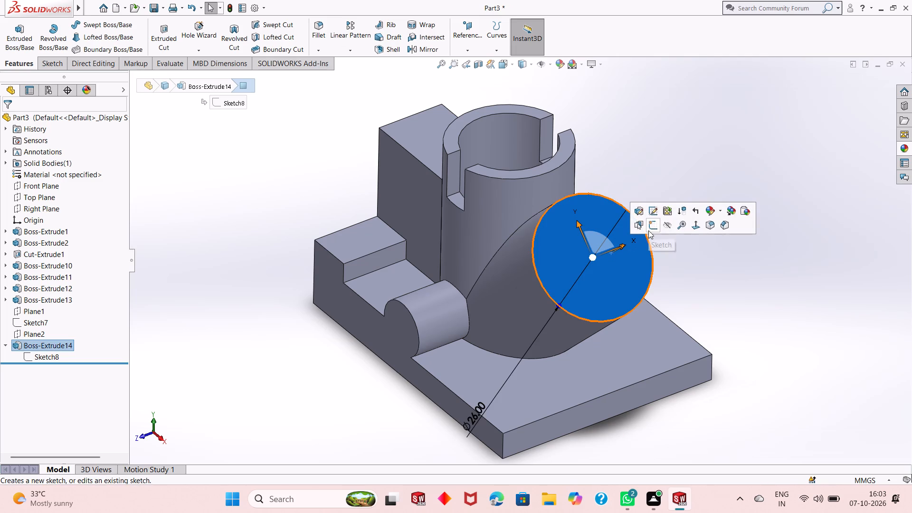
pyautogui.moveTo(714, 242); pyautogui.dragTo(712, 178, button='middle')
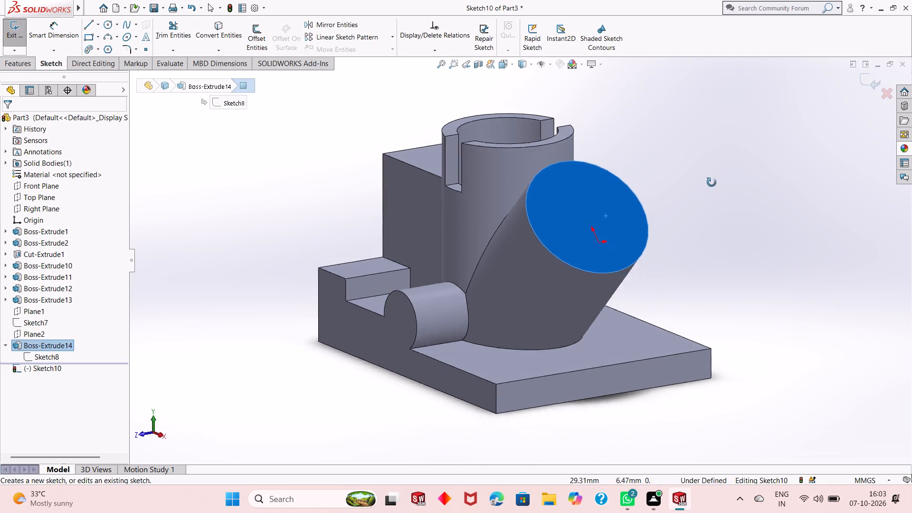
pyautogui.moveTo(712, 178); pyautogui.dragTo(751, 204, button='middle')
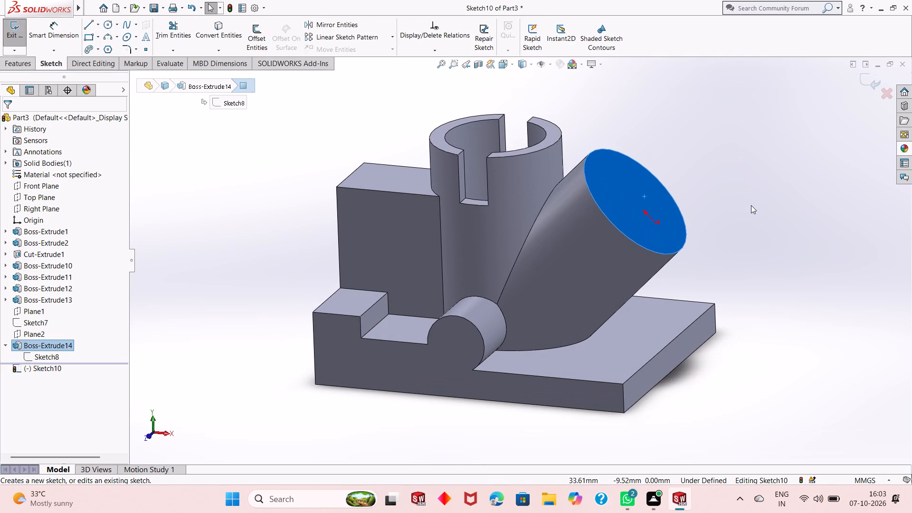
pyautogui.press('Escape')
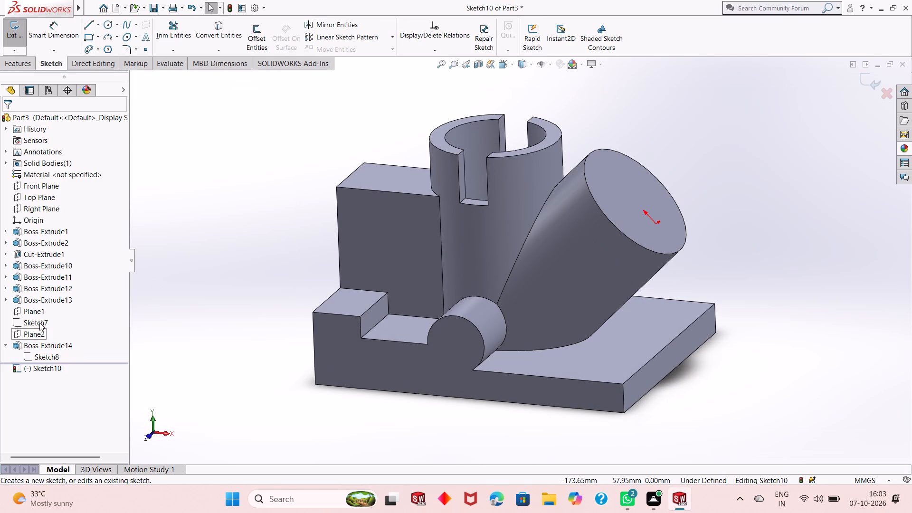
# Show Sketch7 so the angled boss's axis line can be used as a reference for the end-face sketch.
pyautogui.click(39, 323)
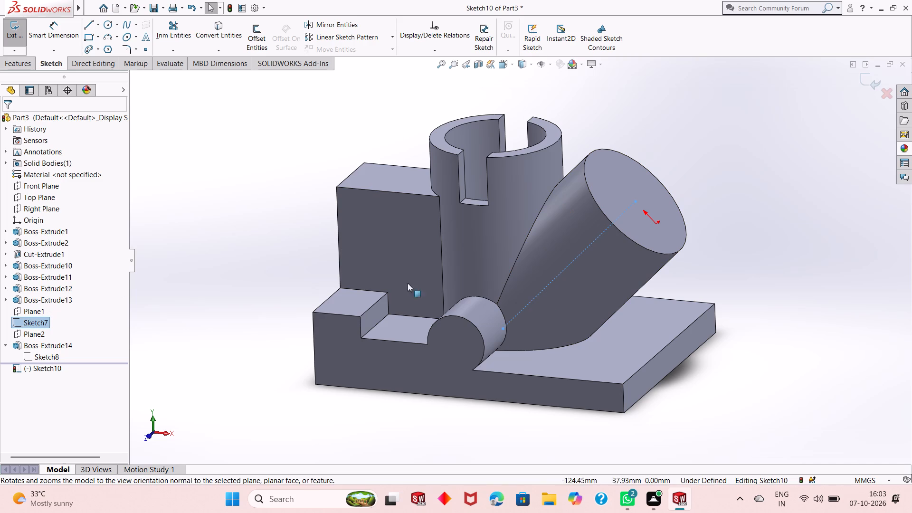
pyautogui.moveTo(731, 229); pyautogui.dragTo(672, 266, button='middle')
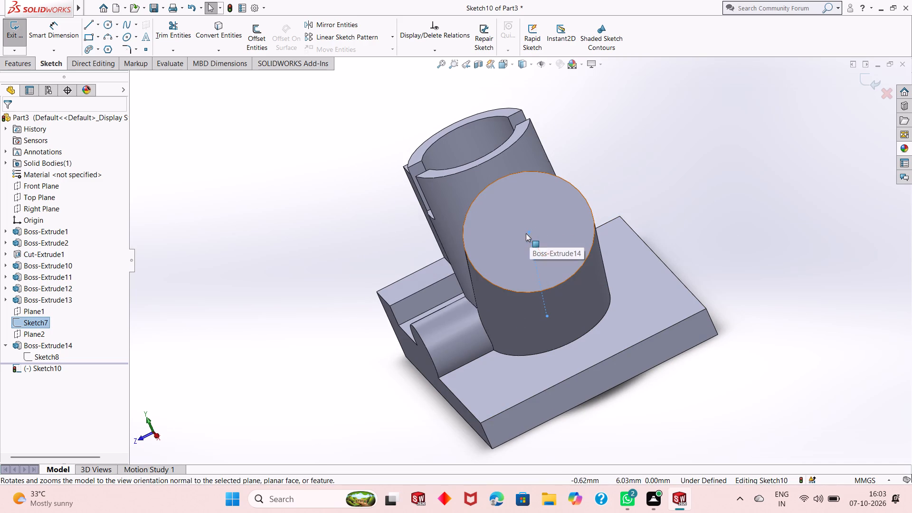
pyautogui.click(44, 325)
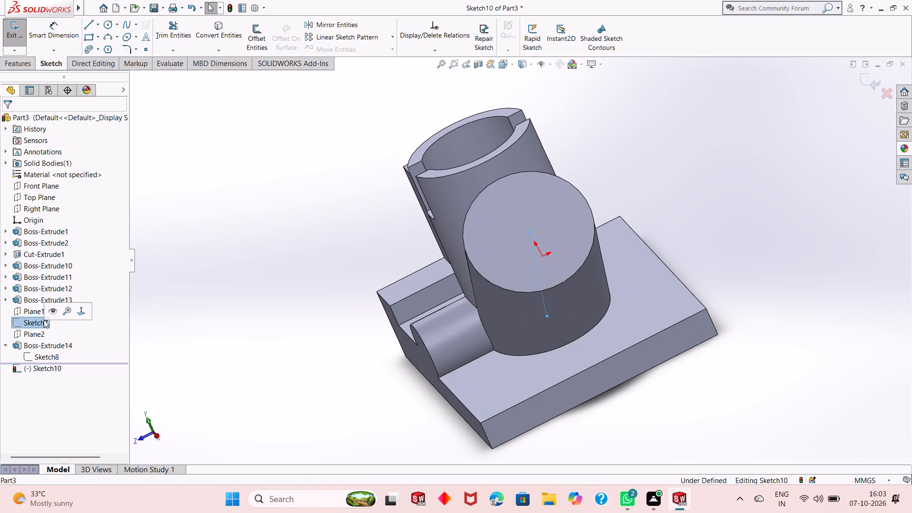
pyautogui.click(56, 309)
pyautogui.press('Escape')
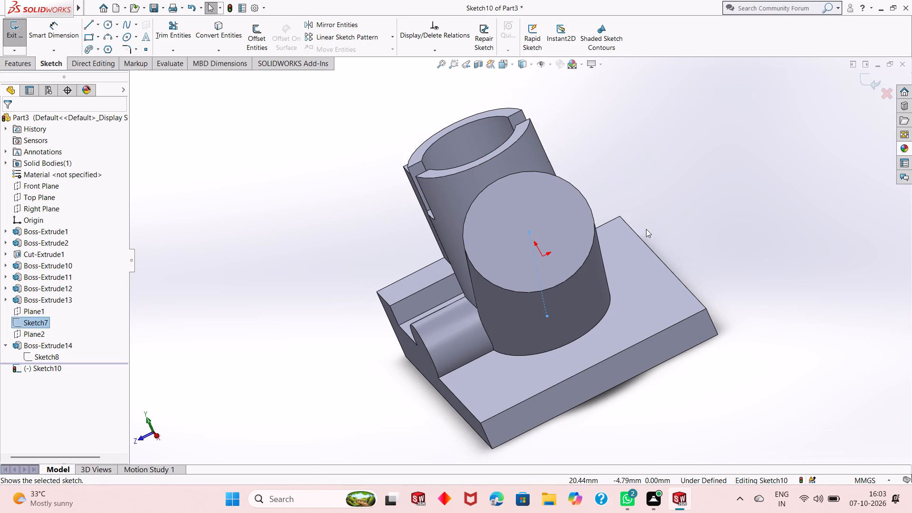
pyautogui.press('Escape')
pyautogui.click(40, 321)
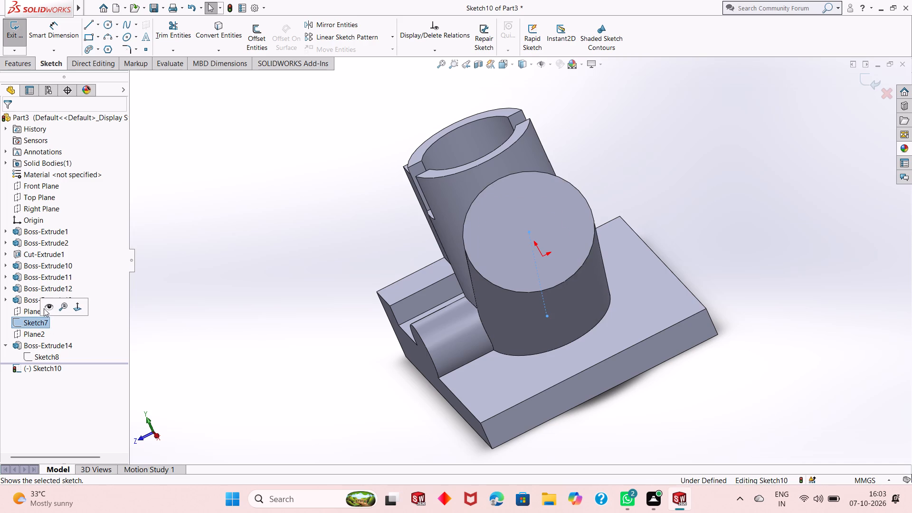
pyautogui.click(45, 304)
pyautogui.press('Escape')
# Viewing normal to the end face, sketch a center rectangle about 36.5 by 32 mm centered on the endpoint of the boss's axis line.
pyautogui.moveTo(683, 209); pyautogui.dragTo(701, 228, button='middle')
pyautogui.click(556, 224)
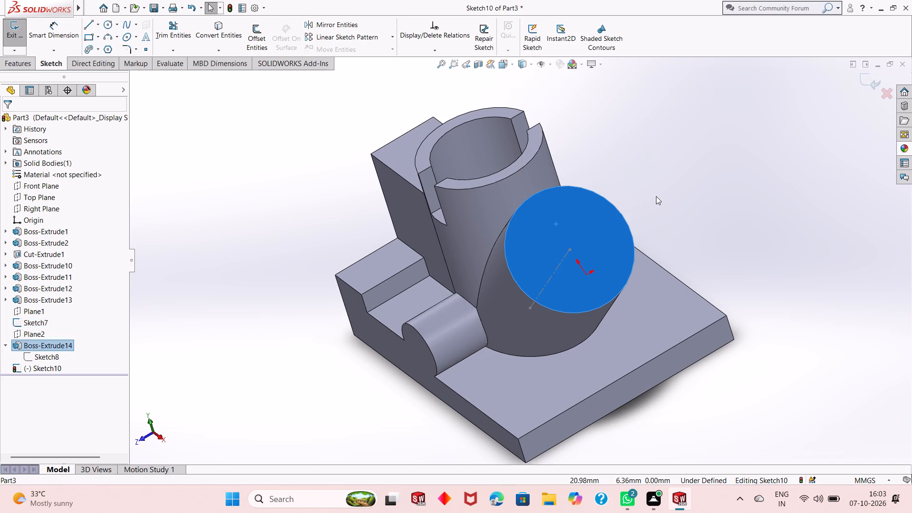
pyautogui.press('Escape')
pyautogui.hotkey('ctrl', '8')
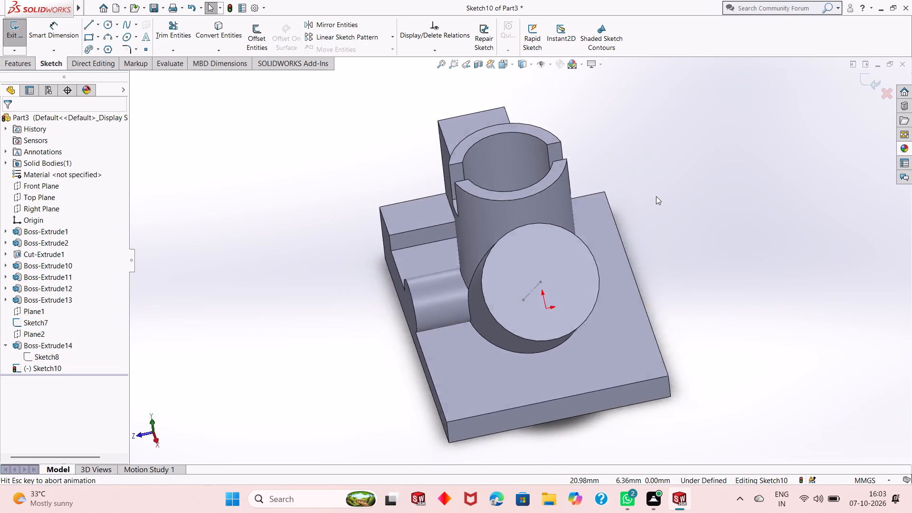
pyautogui.scroll(-1, 513, 326)
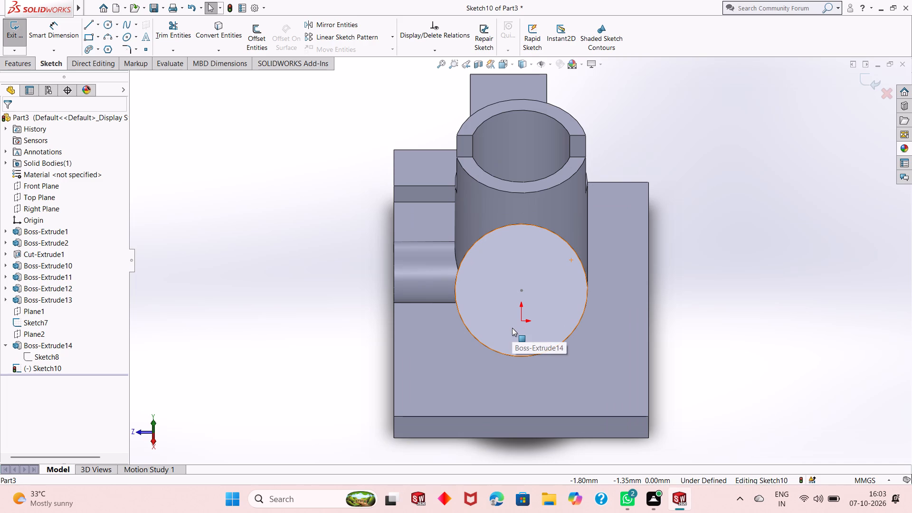
pyautogui.click(100, 37)
pyautogui.click(104, 57)
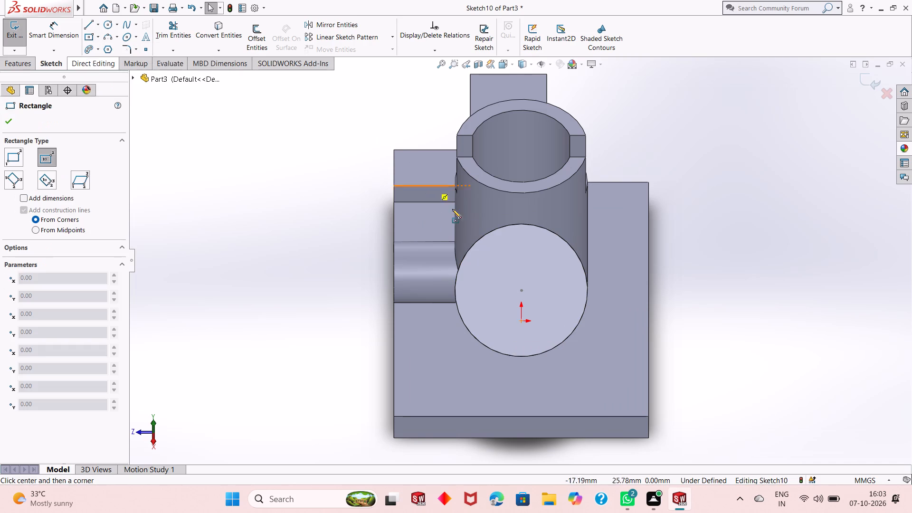
pyautogui.click(520, 290)
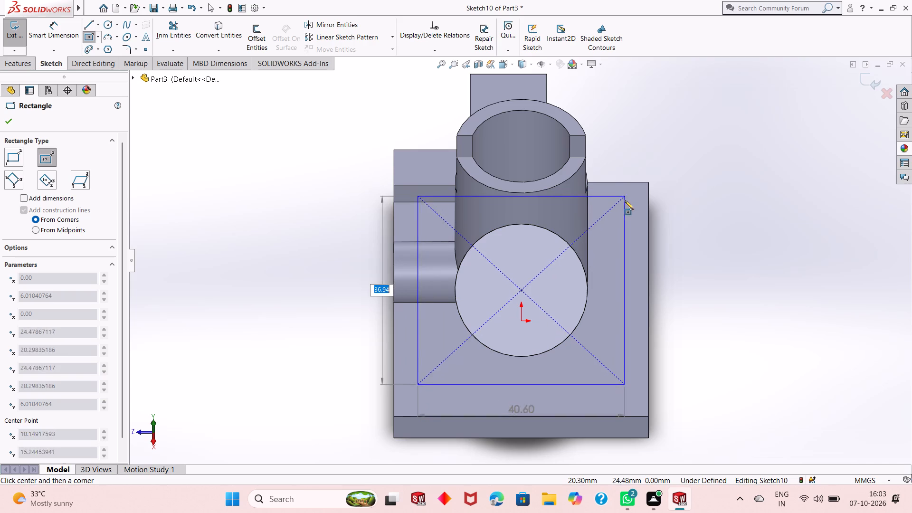
pyautogui.click(614, 209)
pyautogui.press('Escape')
pyautogui.press('Escape')
pyautogui.press('Escape')
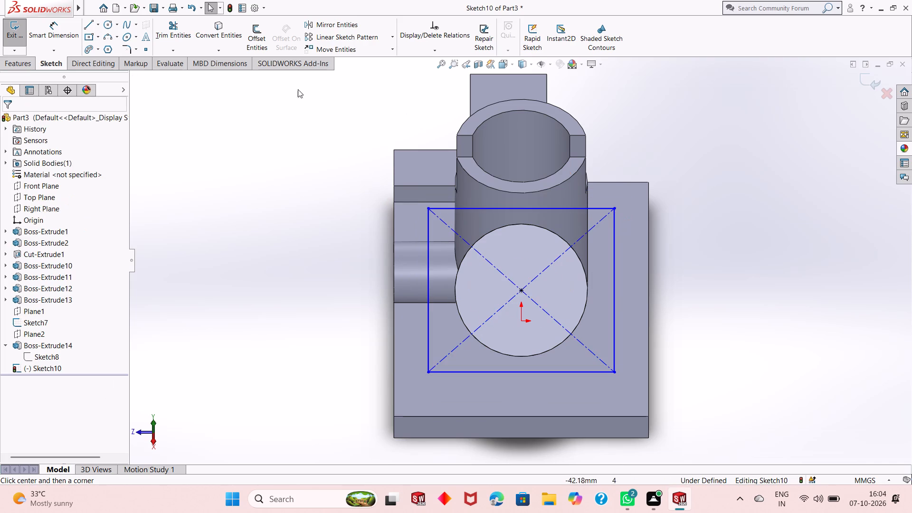
pyautogui.press('Escape')
# Dimension the rectangle's width and height to 36 mm each to make it a square.
pyautogui.click(47, 39)
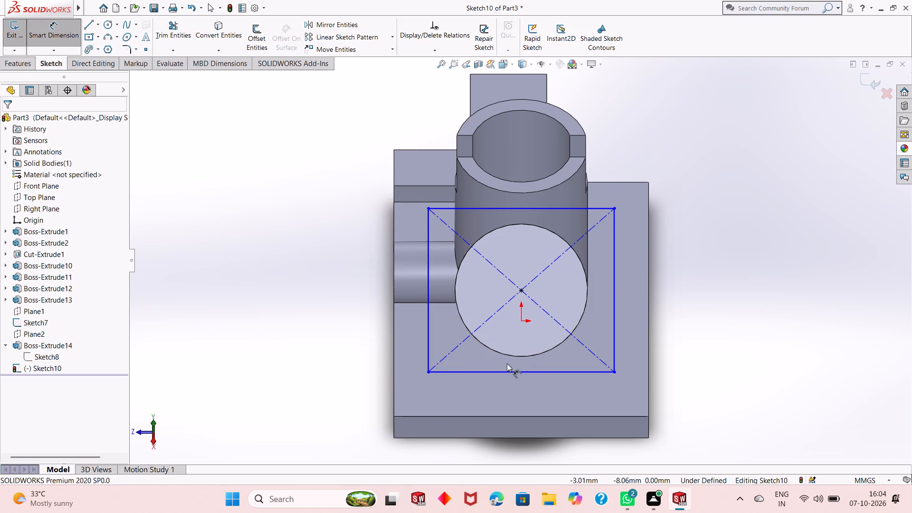
pyautogui.click(513, 371)
pyautogui.click(712, 412)
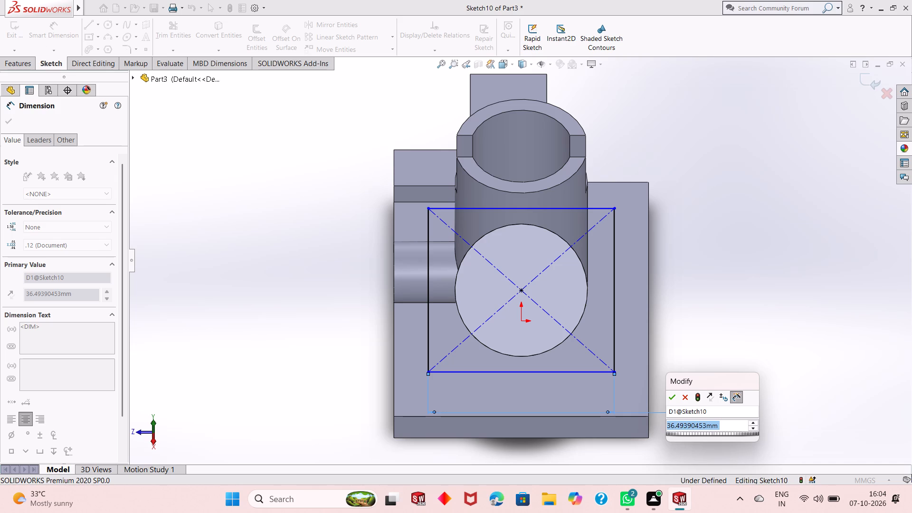
pyautogui.write('36')
pyautogui.press('Return')
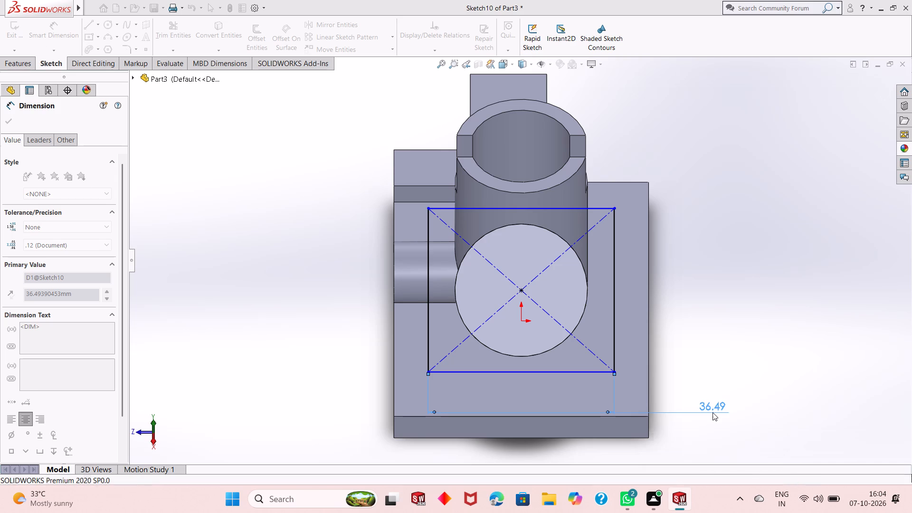
pyautogui.click(614, 309)
pyautogui.click(682, 296)
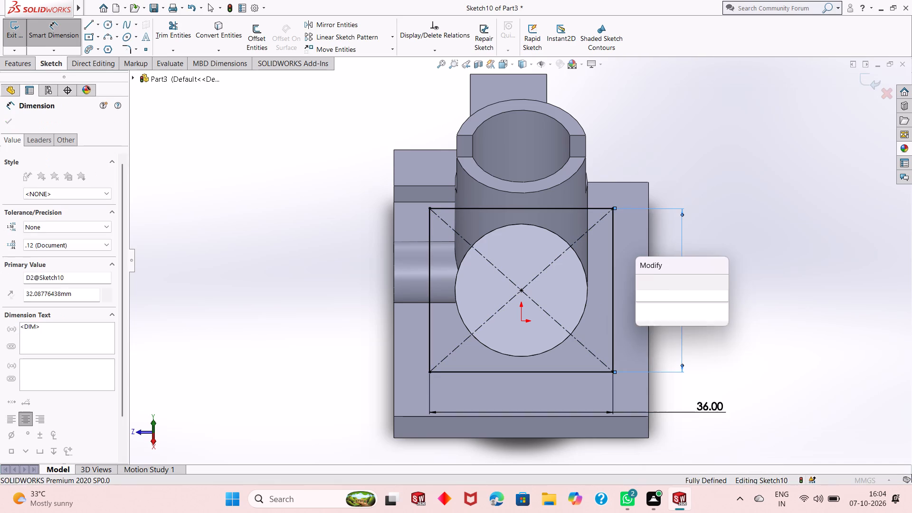
pyautogui.write('36')
pyautogui.press('Return')
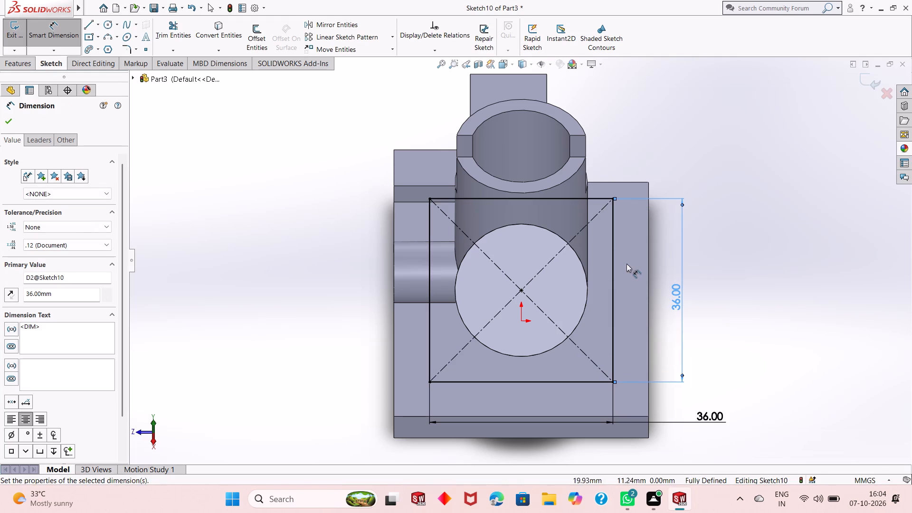
pyautogui.moveTo(717, 252); pyautogui.dragTo(812, 190, button='middle')
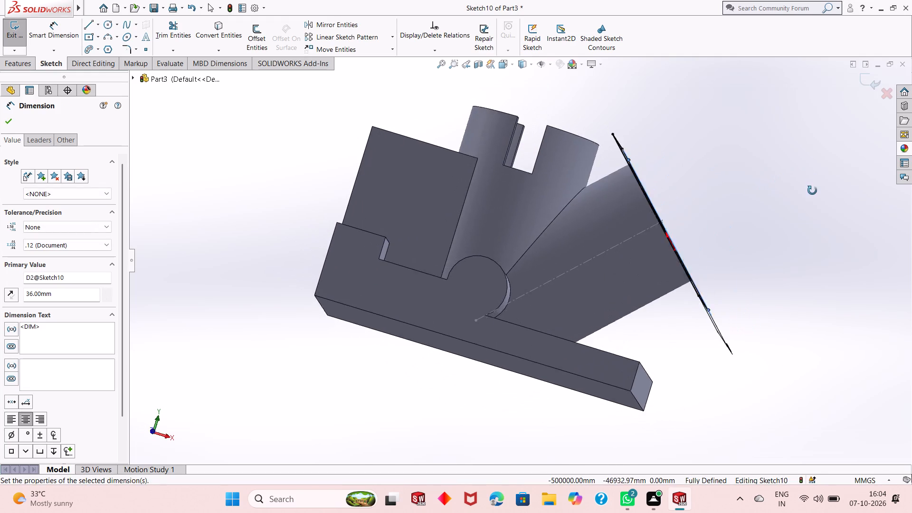
pyautogui.moveTo(812, 190); pyautogui.dragTo(812, 202, button='middle')
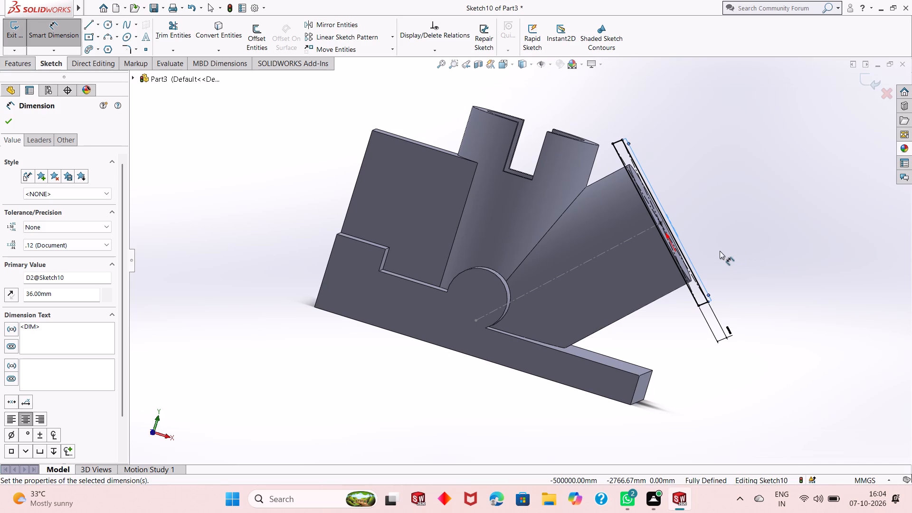
pyautogui.moveTo(721, 276); pyautogui.dragTo(720, 271, button='middle')
pyautogui.moveTo(720, 271); pyautogui.dragTo(742, 236, button='middle')
pyautogui.moveTo(731, 239); pyautogui.dragTo(722, 217, button='middle')
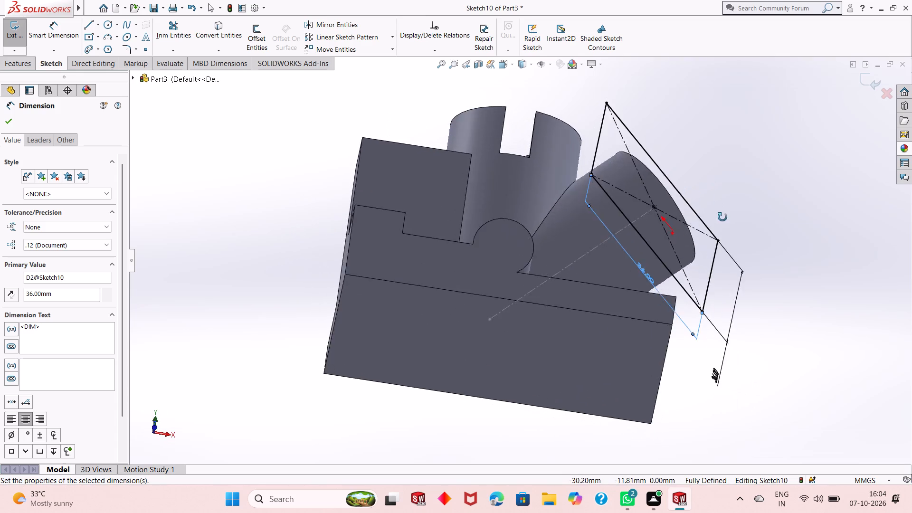
pyautogui.moveTo(722, 217); pyautogui.dragTo(714, 303, button='middle')
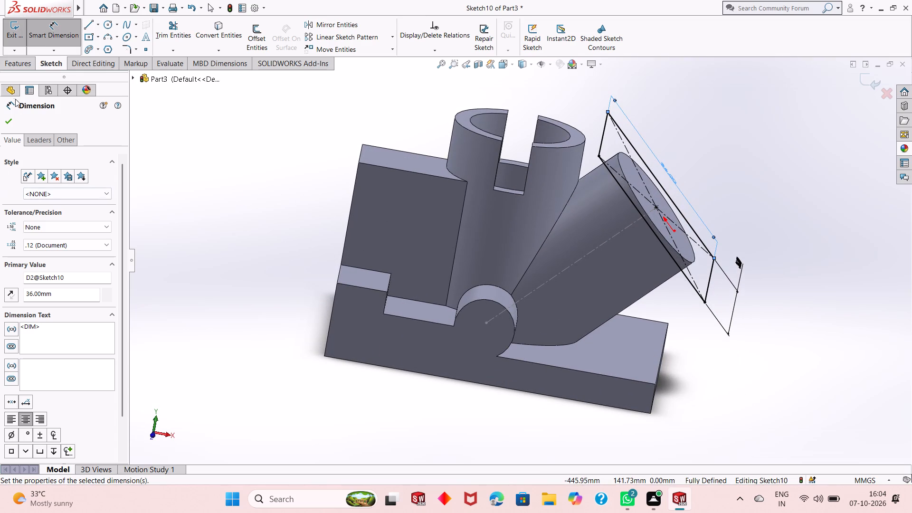
pyautogui.click(4, 116)
# Extrude the 36 mm square 4 mm as a flange on the angled boss, with the direction reversed back toward the boss.
pyautogui.click(14, 58)
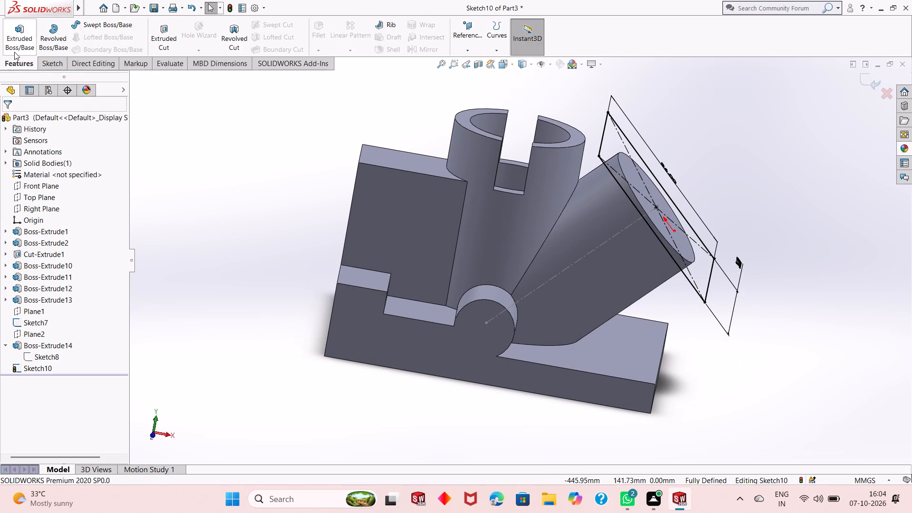
pyautogui.click(14, 52)
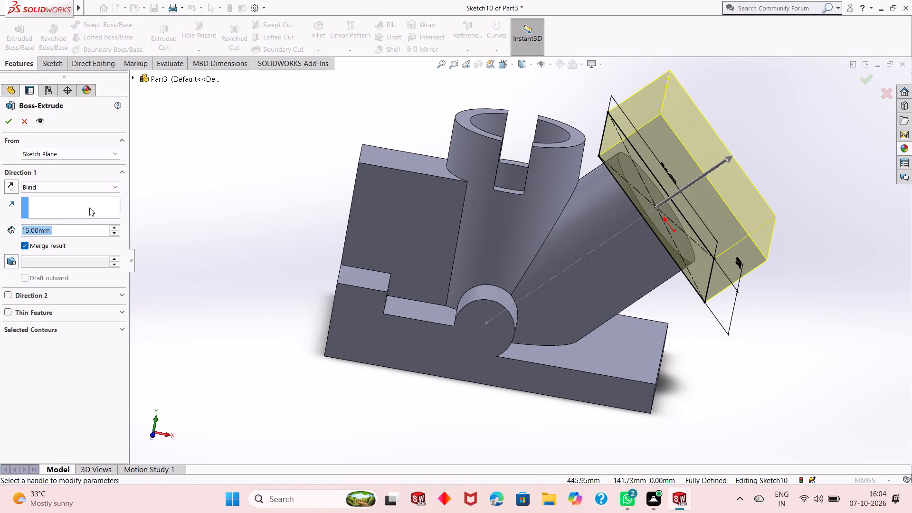
pyautogui.press('1')
pyautogui.press('4')
pyautogui.press('BackSpace')
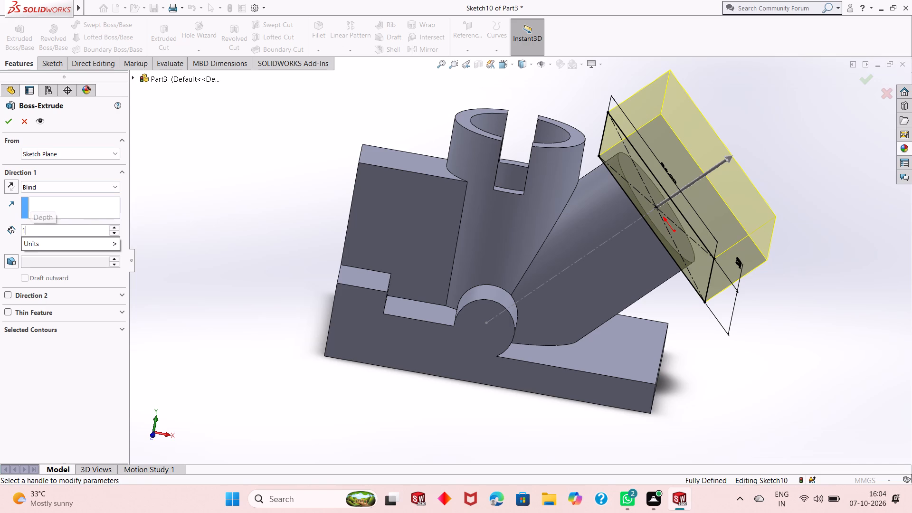
pyautogui.press('BackSpace')
pyautogui.press('BackSpace')
pyautogui.press('4')
pyautogui.press('Return')
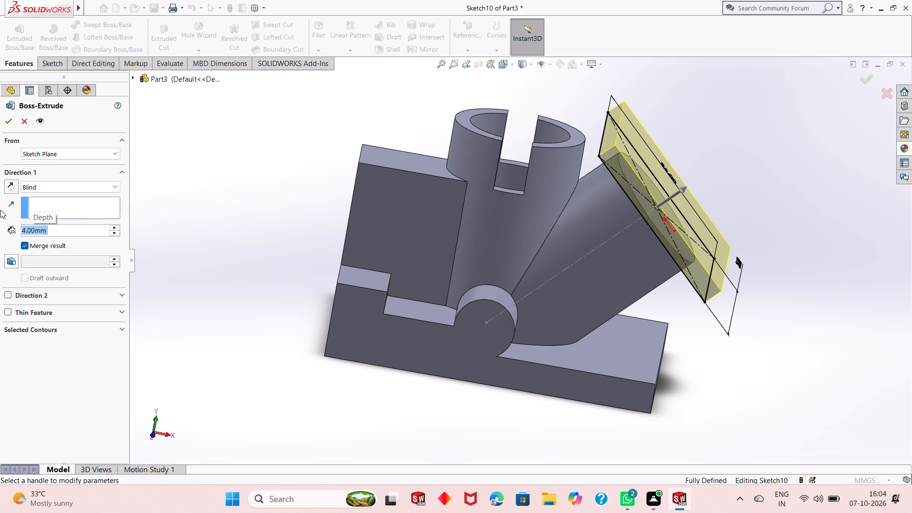
pyautogui.click(5, 187)
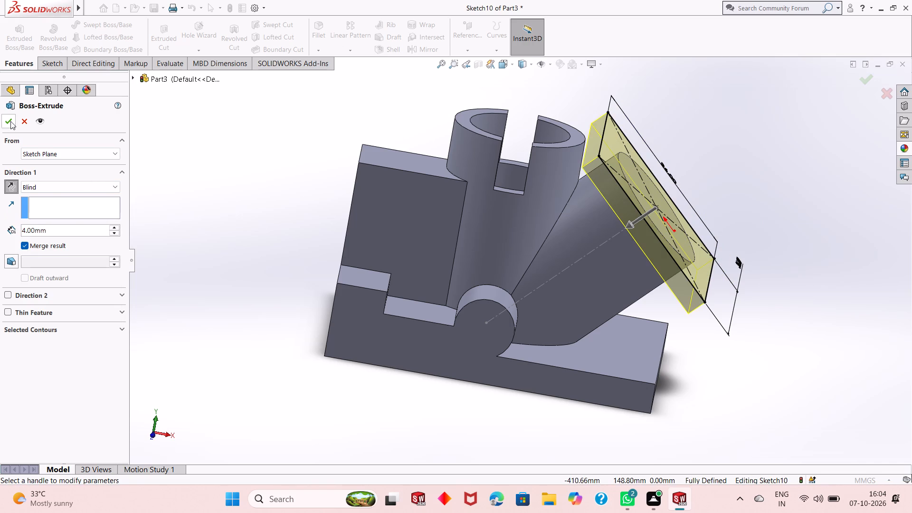
pyautogui.click(9, 120)
# Edit the square flange's extrusion and flip its direction so it extends outward from the angled boss's end face.
pyautogui.middleClick(731, 265)
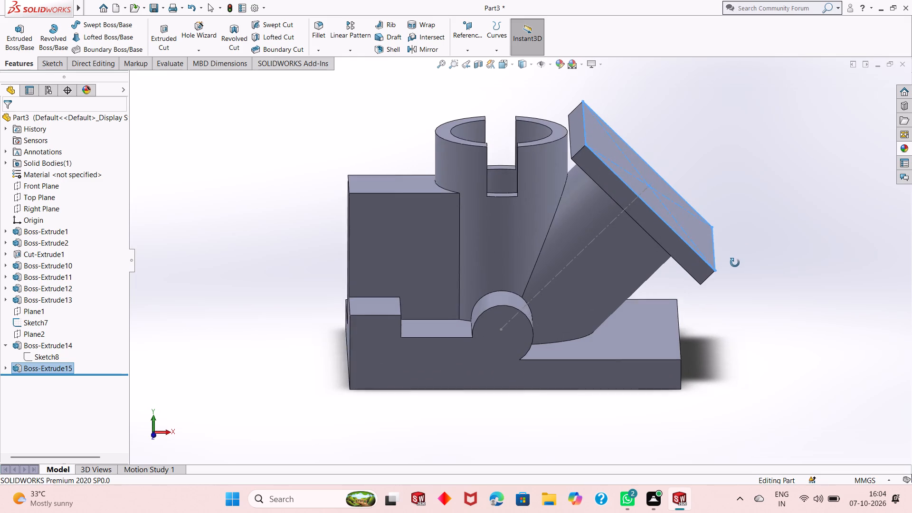
pyautogui.scroll(-3, 619, 205)
pyautogui.moveTo(644, 285); pyautogui.dragTo(644, 241, button='middle')
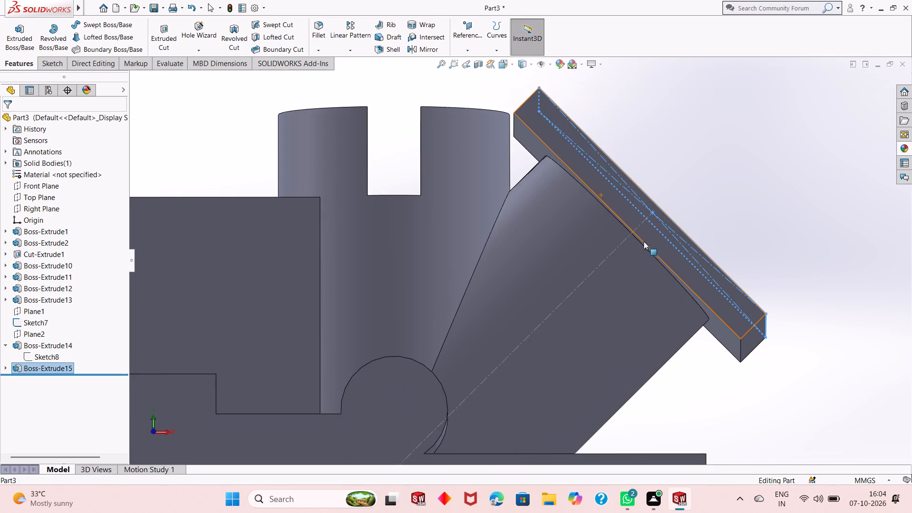
pyautogui.scroll(4, 640, 242)
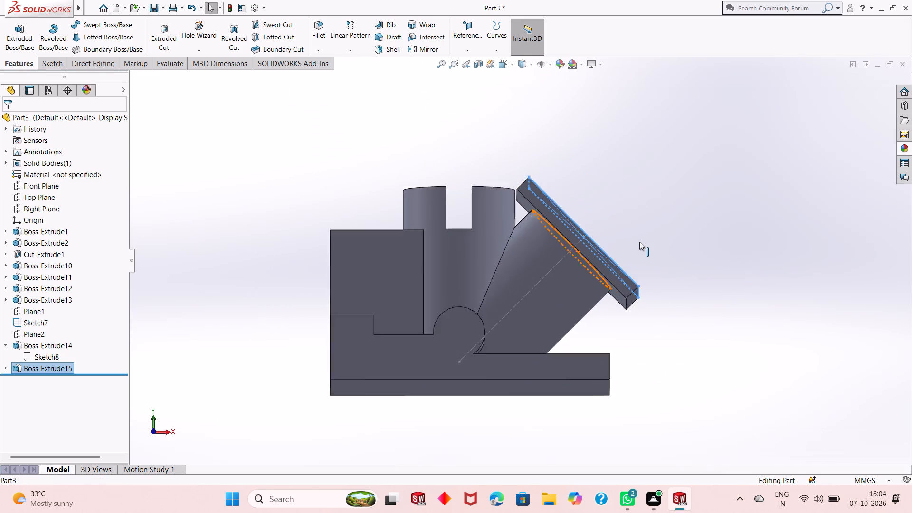
pyautogui.scroll(1, 639, 242)
pyautogui.moveTo(647, 237); pyautogui.dragTo(639, 253, button='middle')
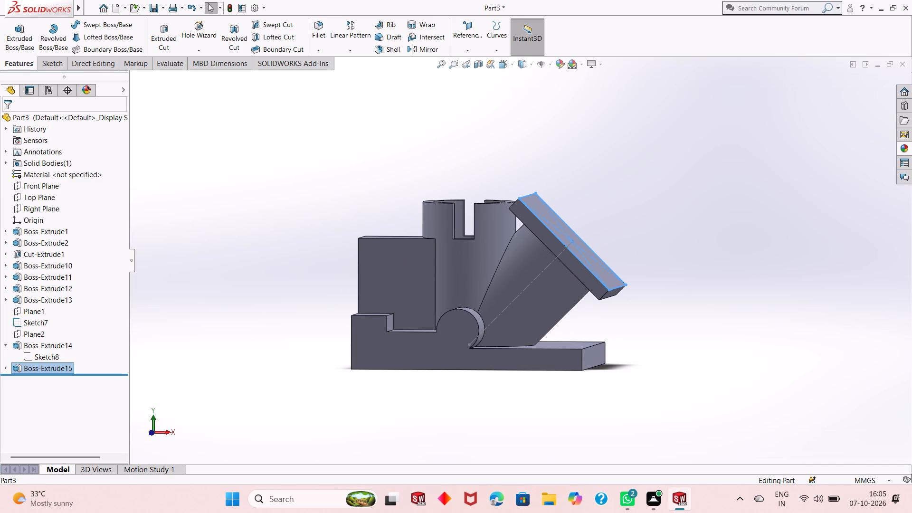
pyautogui.press('Escape')
pyautogui.press('Escape')
pyautogui.press('Escape')
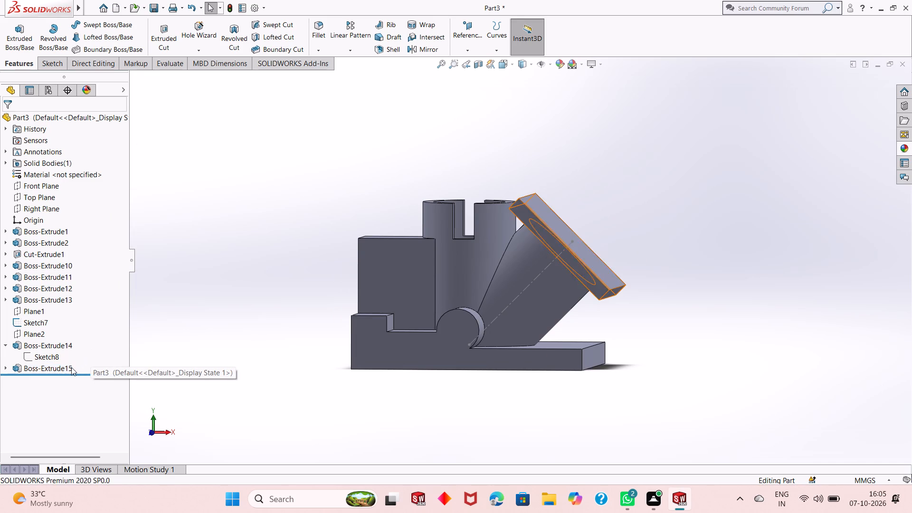
pyautogui.press('Escape')
pyautogui.click(57, 368)
pyautogui.click(66, 344)
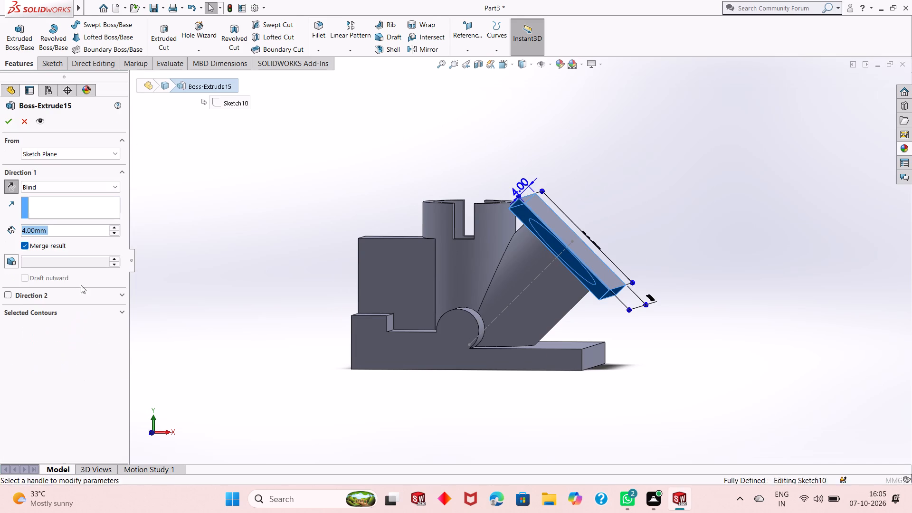
pyautogui.click(13, 190)
pyautogui.click(3, 117)
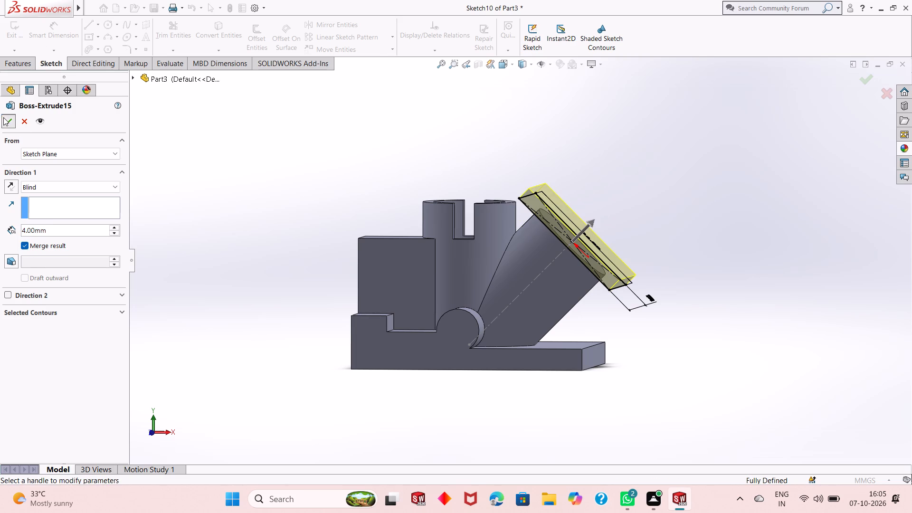
# Inspect the flange from several angles and examine the part's interior with a temporary section view on the Front Plane.
pyautogui.moveTo(316, 177); pyautogui.dragTo(327, 222, button='middle')
pyautogui.scroll(-2, 636, 207)
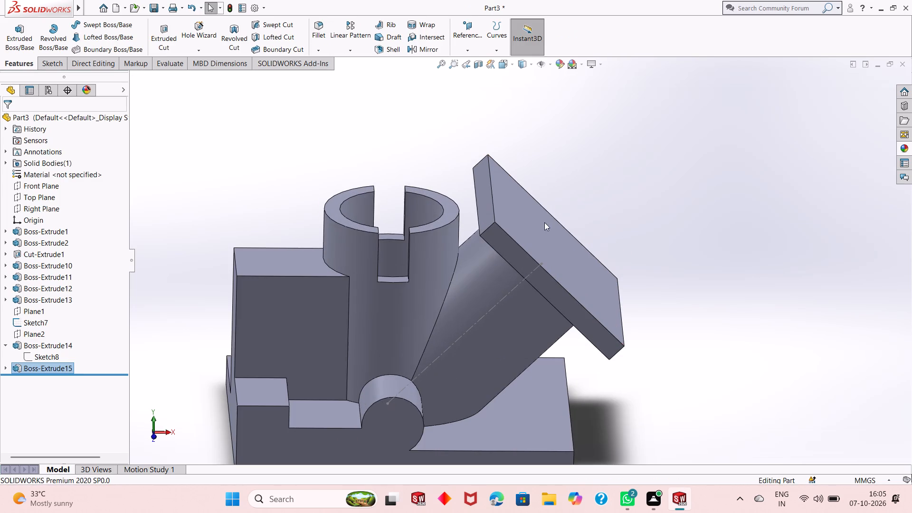
pyautogui.moveTo(542, 236); pyautogui.dragTo(533, 189, button='middle')
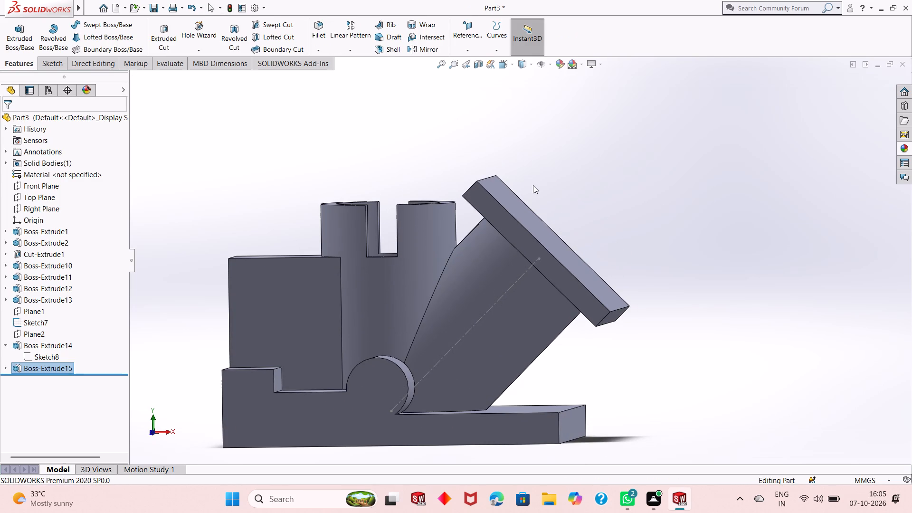
pyautogui.moveTo(548, 184); pyautogui.dragTo(567, 168, button='middle')
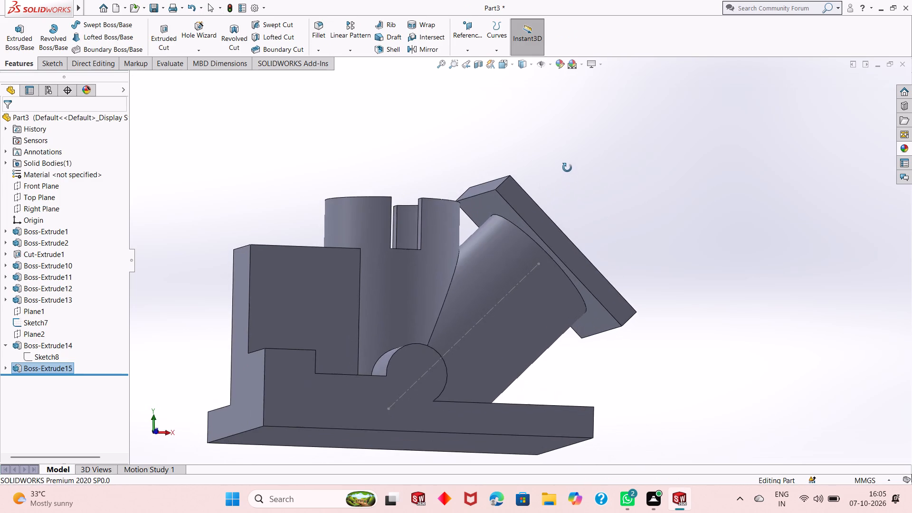
pyautogui.moveTo(567, 168); pyautogui.dragTo(509, 209, button='middle')
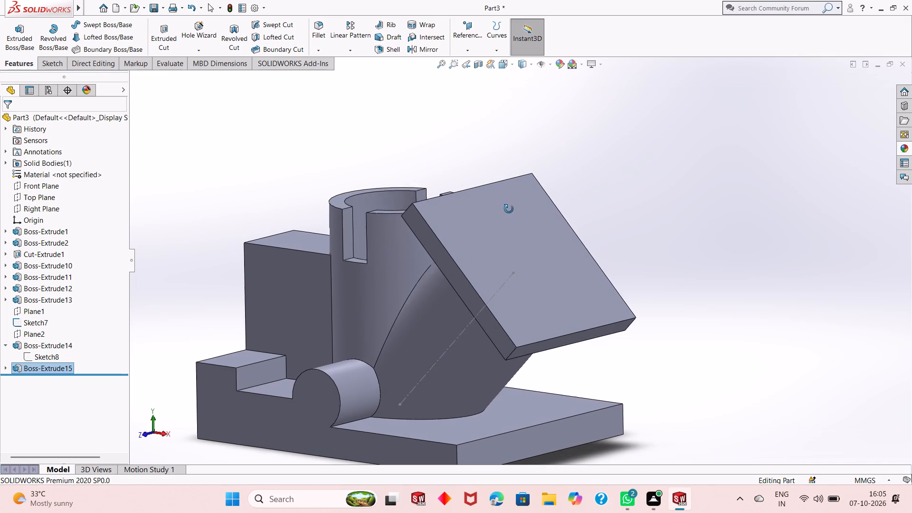
pyautogui.moveTo(509, 209); pyautogui.dragTo(506, 214, button='middle')
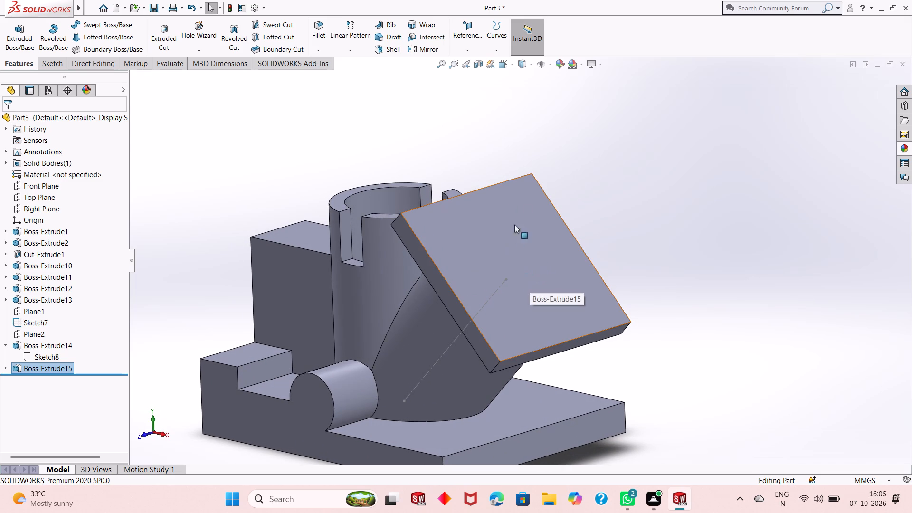
pyautogui.moveTo(528, 206); pyautogui.dragTo(537, 318, button='middle')
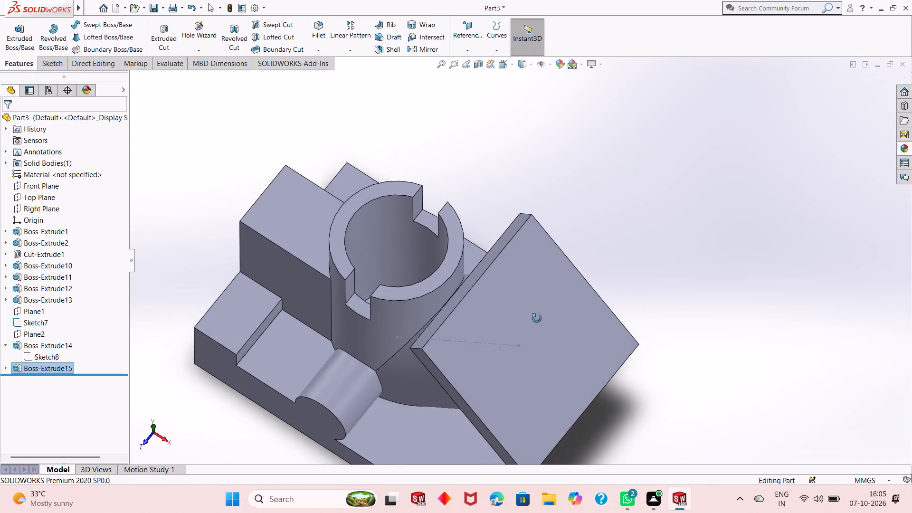
pyautogui.moveTo(537, 318); pyautogui.dragTo(542, 168, button='middle')
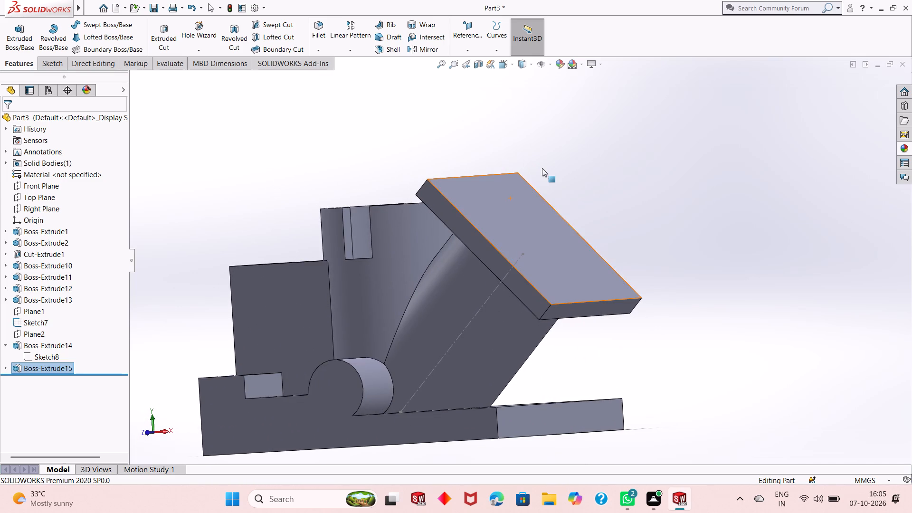
pyautogui.click(476, 65)
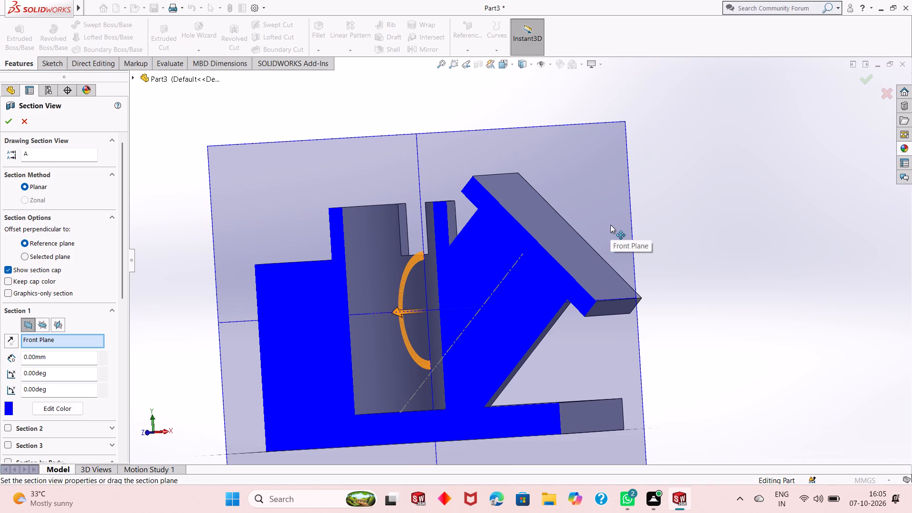
pyautogui.moveTo(679, 237); pyautogui.dragTo(694, 256, button='middle')
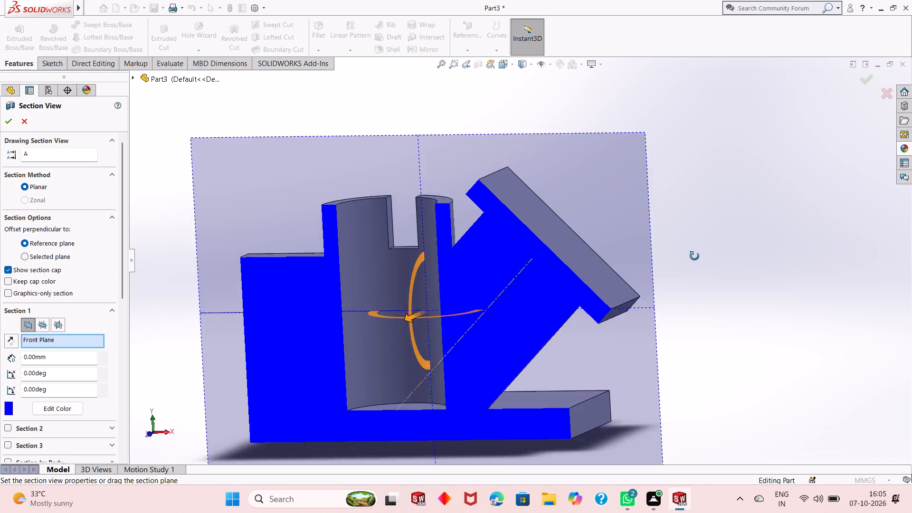
pyautogui.moveTo(694, 256); pyautogui.dragTo(692, 281, button='middle')
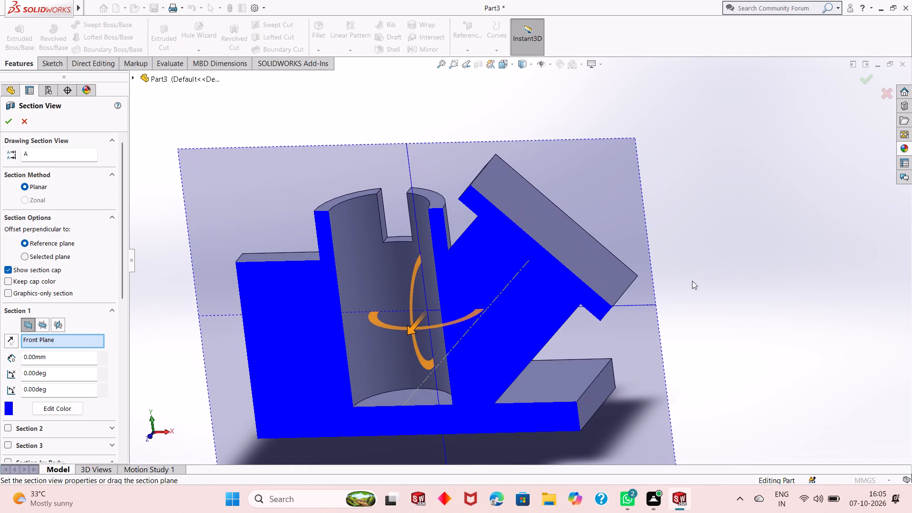
pyautogui.press('Escape')
# On the circular floor face inside the slotted tube, sketch a circle about 15 mm in diameter centered on the tube's axis.
pyautogui.moveTo(554, 220); pyautogui.dragTo(557, 236, button='middle')
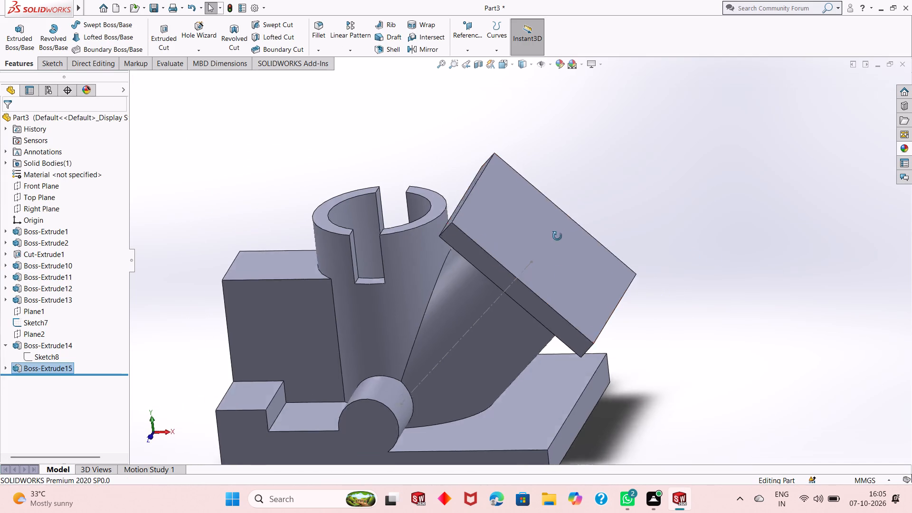
pyautogui.moveTo(557, 236); pyautogui.dragTo(570, 396, button='middle')
pyautogui.click(400, 323)
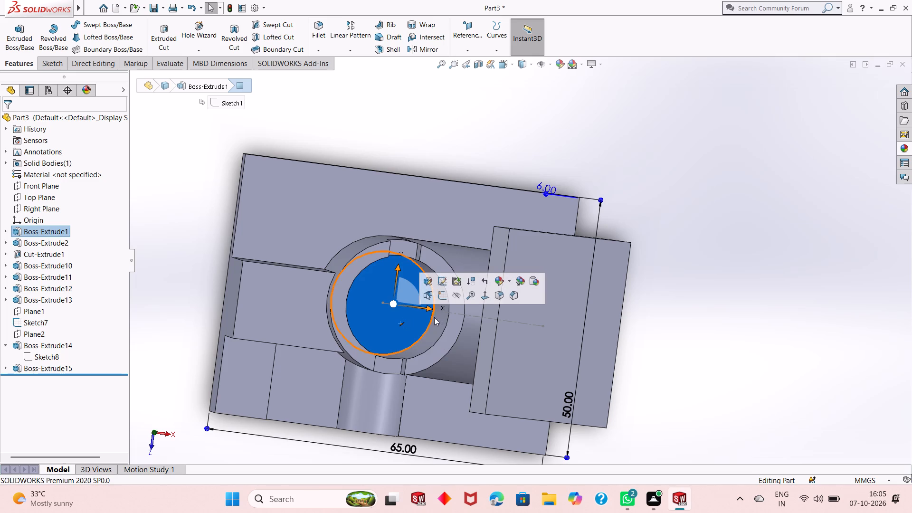
pyautogui.click(439, 294)
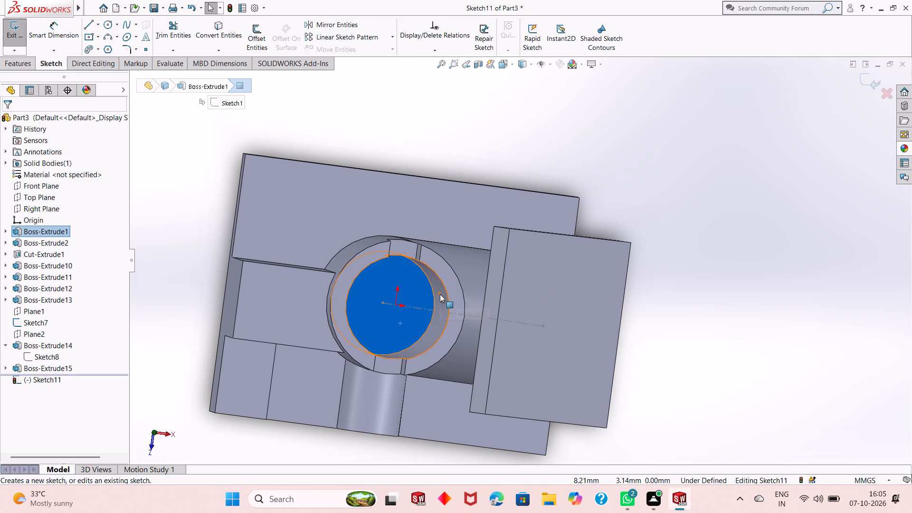
pyautogui.hotkey('ctrl', '8')
pyautogui.press('Escape')
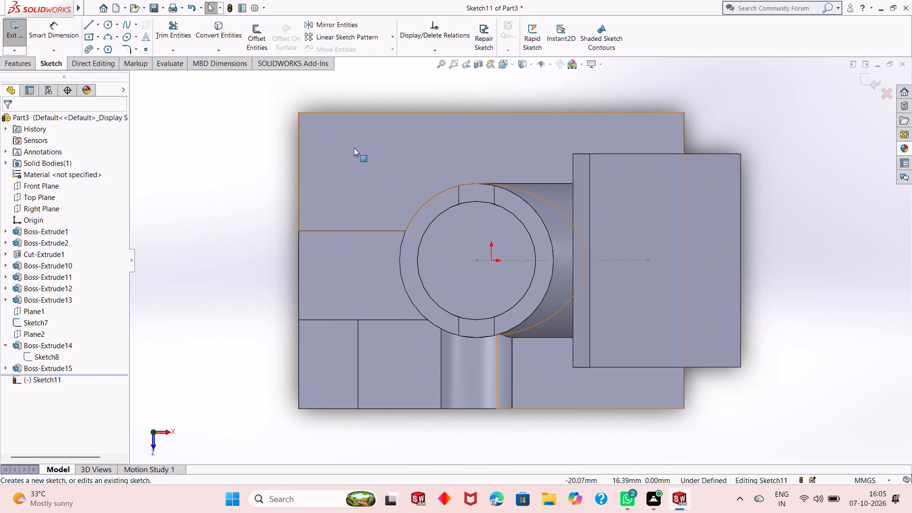
pyautogui.click(112, 25)
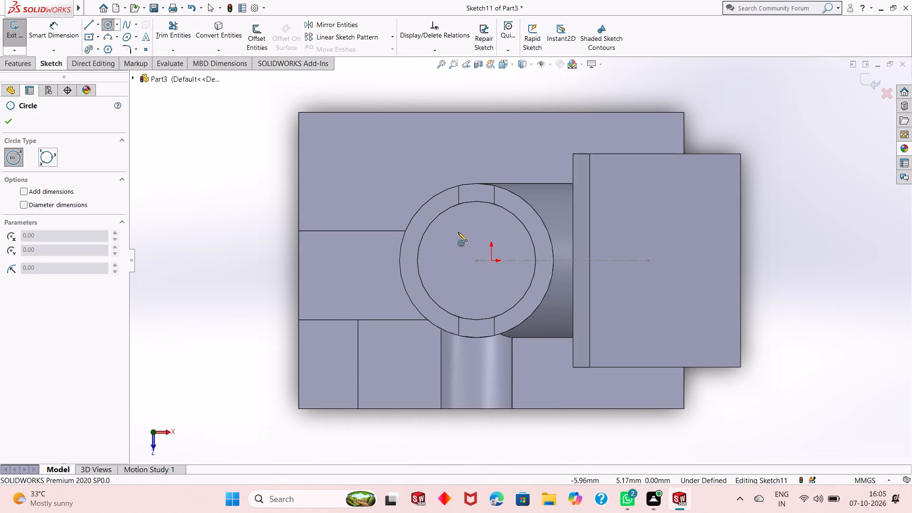
pyautogui.click(476, 260)
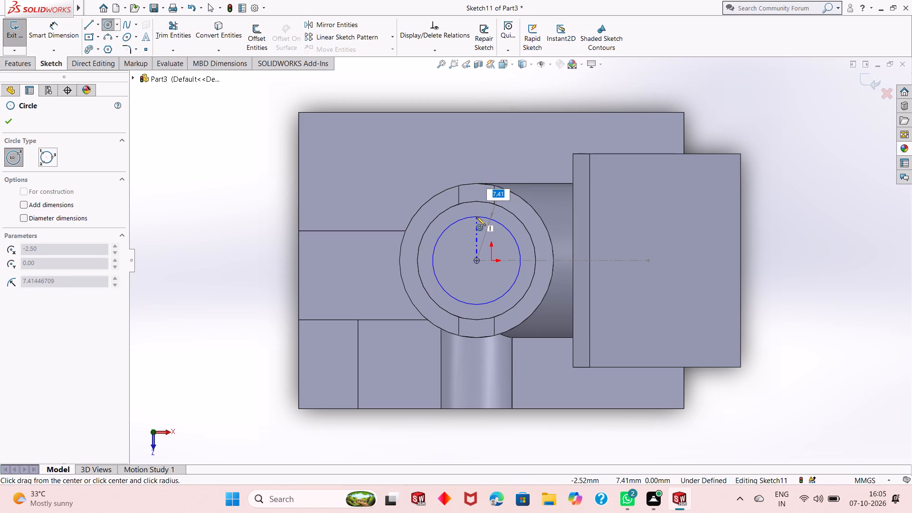
pyautogui.click(476, 217)
pyautogui.press('Escape')
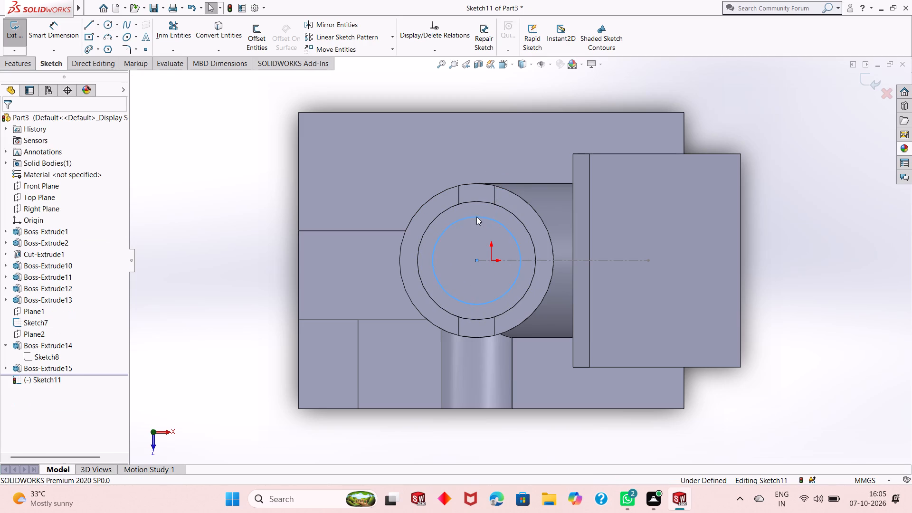
pyautogui.press('Escape')
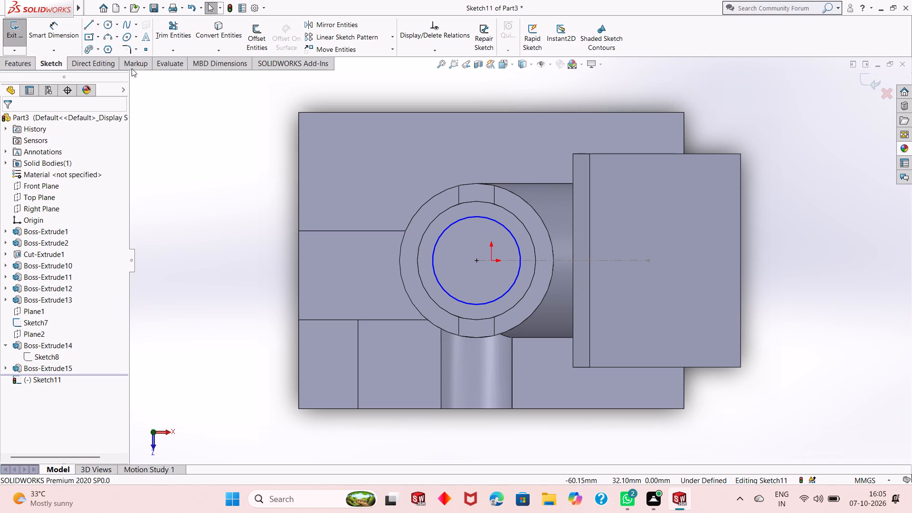
# Dimension the circle's diameter to 20 mm.
pyautogui.click(54, 31)
pyautogui.click(455, 298)
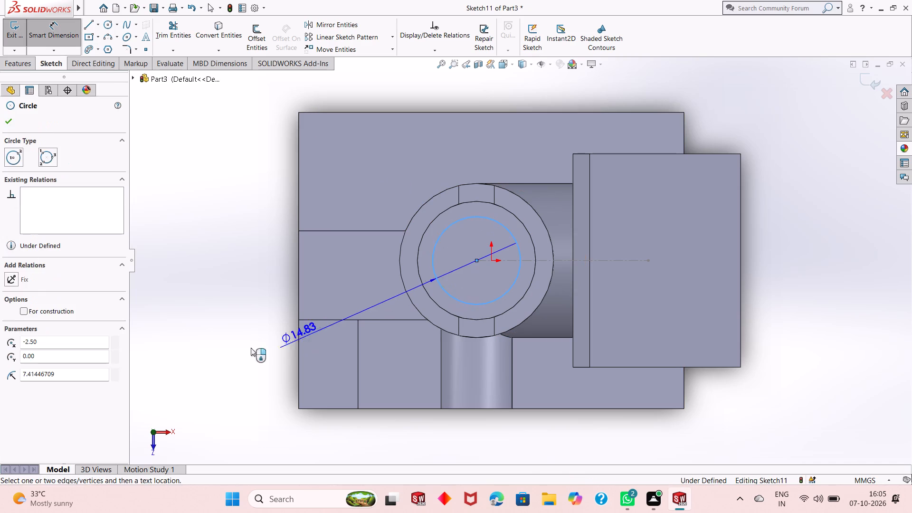
pyautogui.click(237, 349)
pyautogui.write('20')
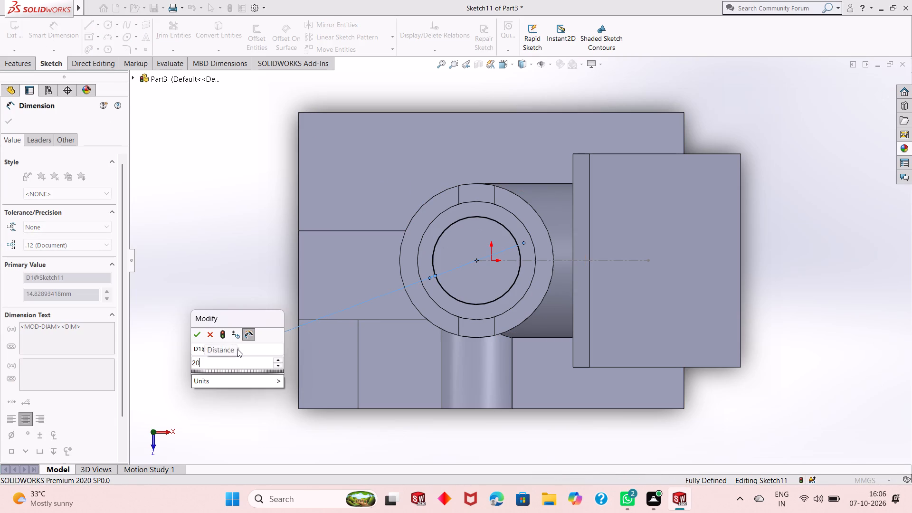
pyautogui.press('Return')
pyautogui.rightClick(204, 231)
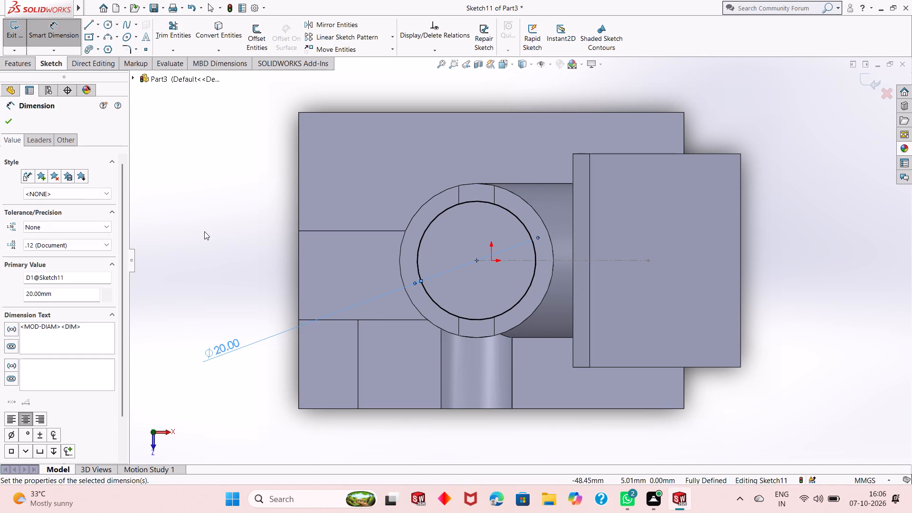
pyautogui.click(223, 263)
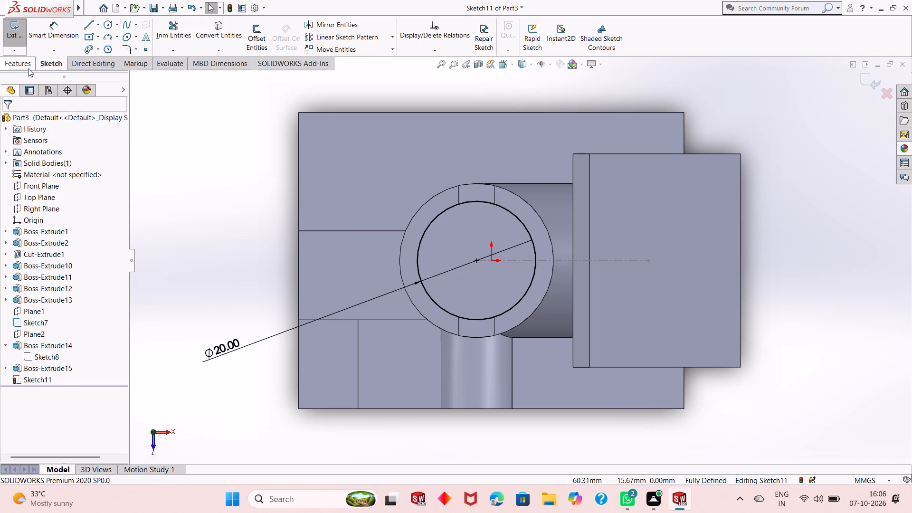
# Cut-extrude the 20 mm circle Through All, downward from the tube's floor through the base.
pyautogui.click(28, 68)
pyautogui.click(154, 42)
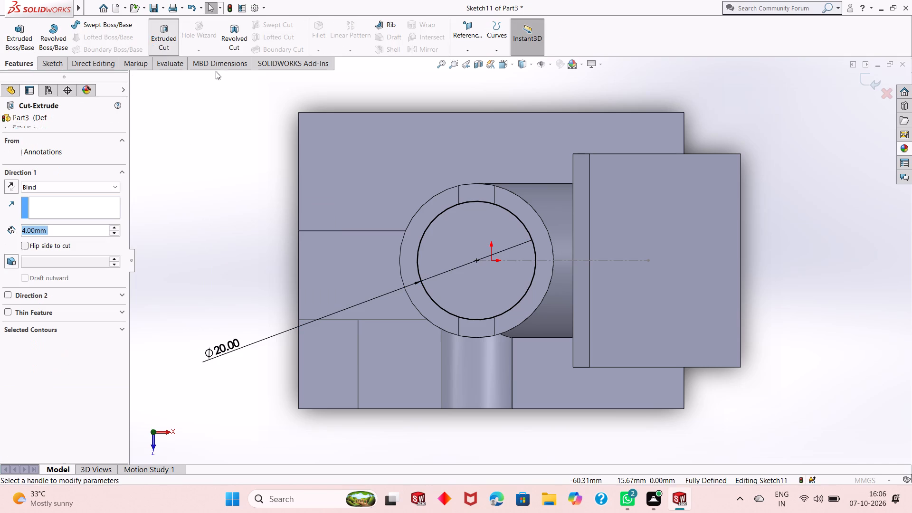
pyautogui.moveTo(258, 219); pyautogui.dragTo(255, 161, button='middle')
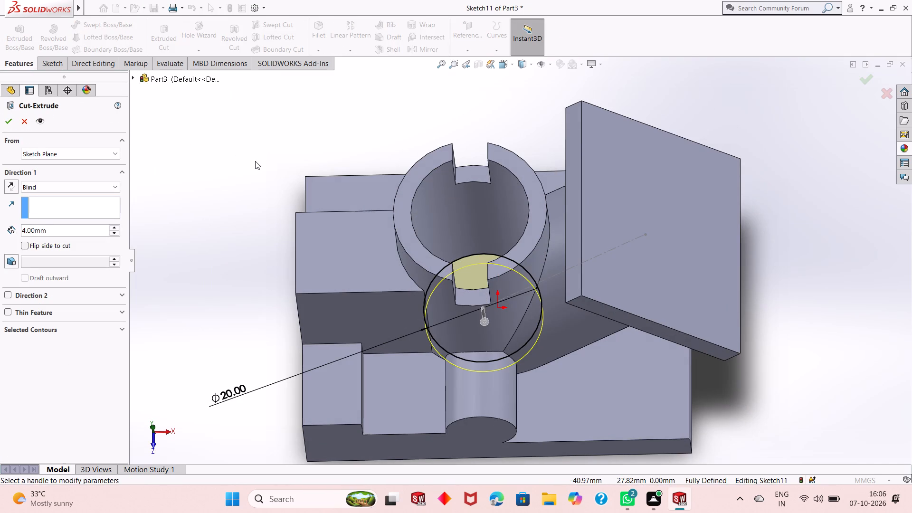
pyautogui.click(72, 190)
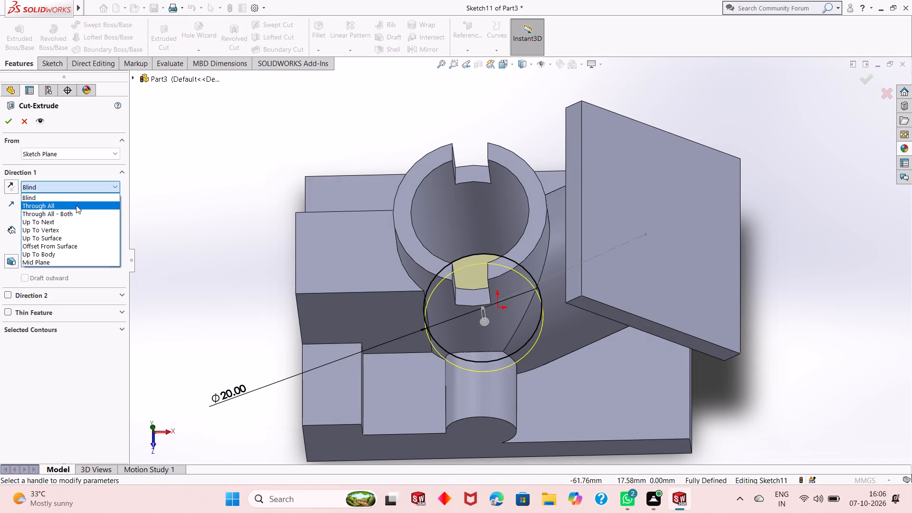
pyautogui.click(76, 205)
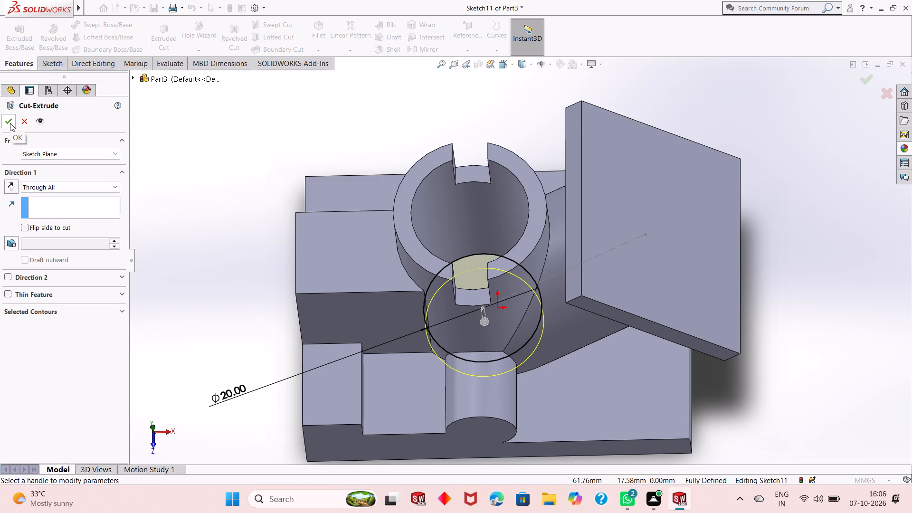
pyautogui.click(10, 123)
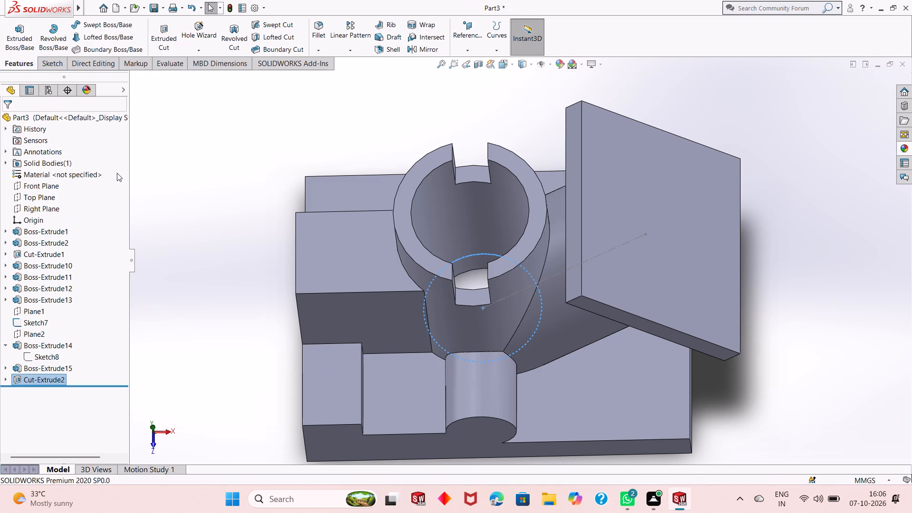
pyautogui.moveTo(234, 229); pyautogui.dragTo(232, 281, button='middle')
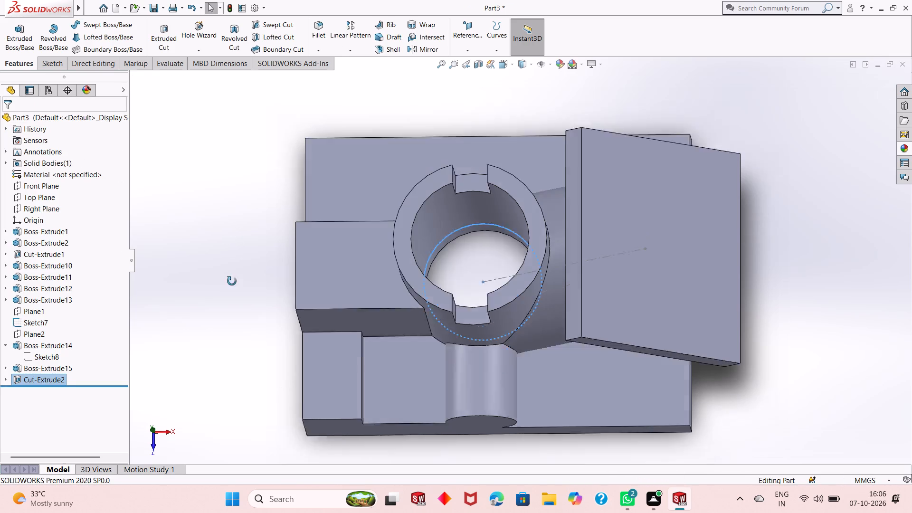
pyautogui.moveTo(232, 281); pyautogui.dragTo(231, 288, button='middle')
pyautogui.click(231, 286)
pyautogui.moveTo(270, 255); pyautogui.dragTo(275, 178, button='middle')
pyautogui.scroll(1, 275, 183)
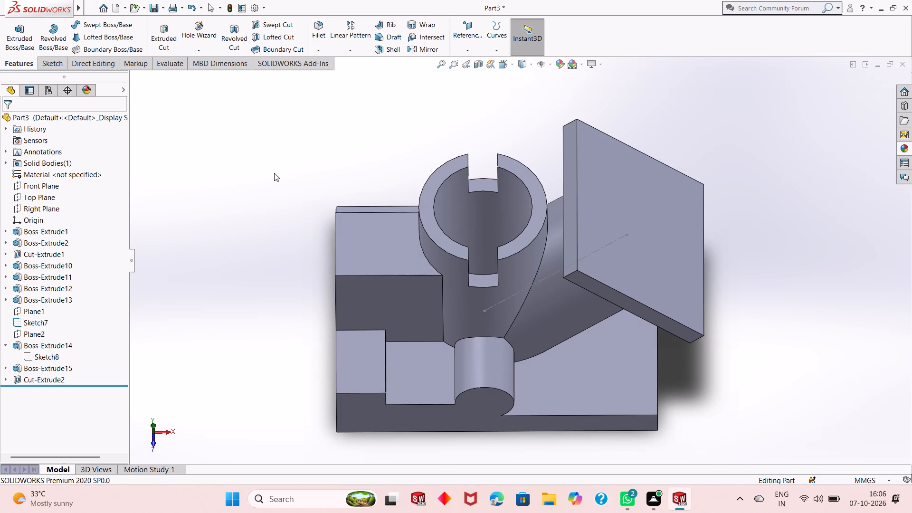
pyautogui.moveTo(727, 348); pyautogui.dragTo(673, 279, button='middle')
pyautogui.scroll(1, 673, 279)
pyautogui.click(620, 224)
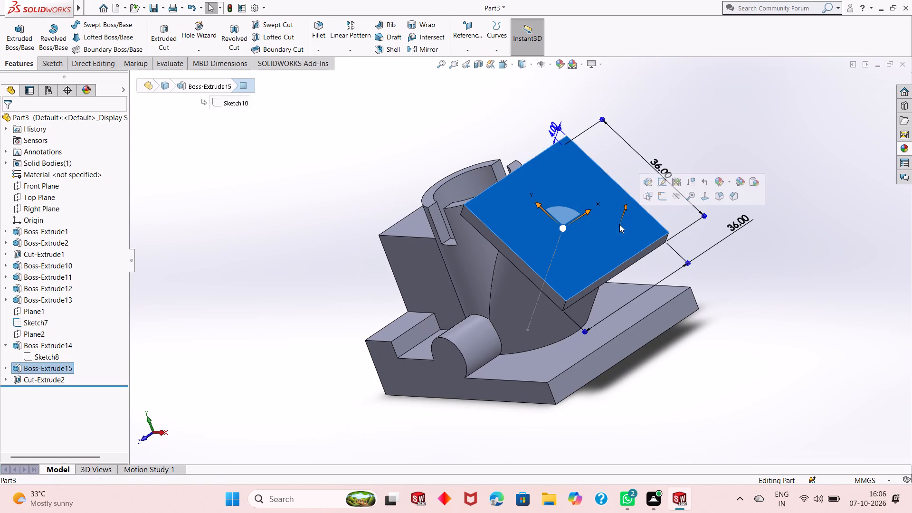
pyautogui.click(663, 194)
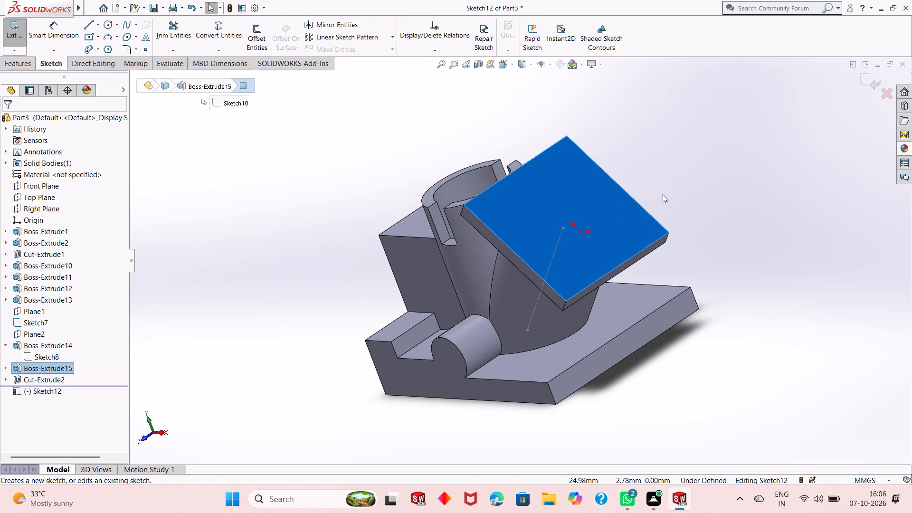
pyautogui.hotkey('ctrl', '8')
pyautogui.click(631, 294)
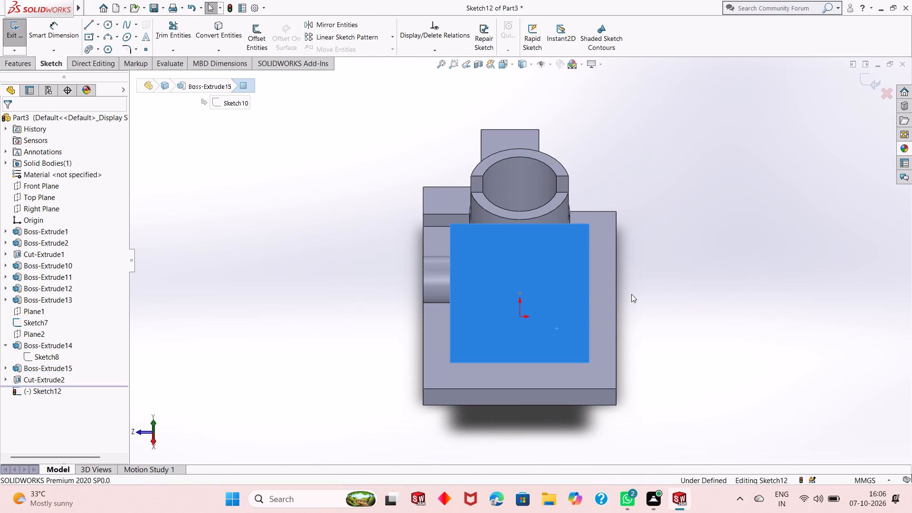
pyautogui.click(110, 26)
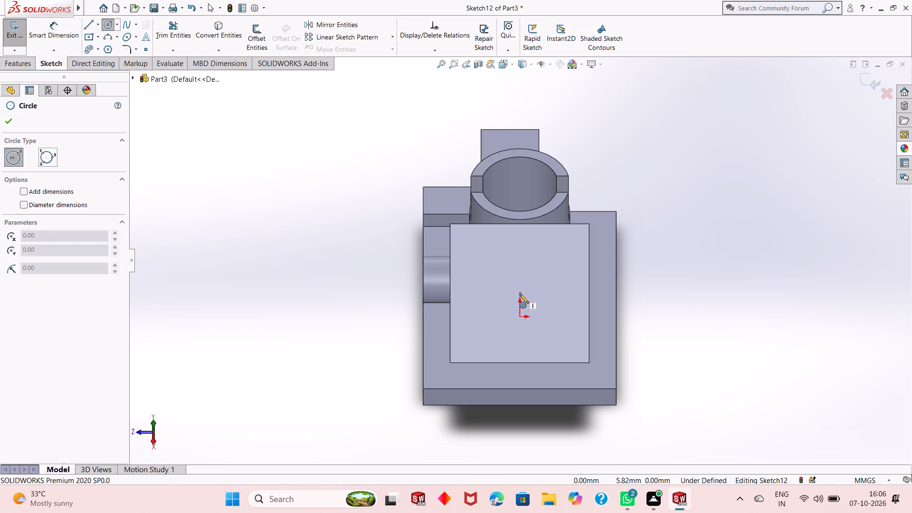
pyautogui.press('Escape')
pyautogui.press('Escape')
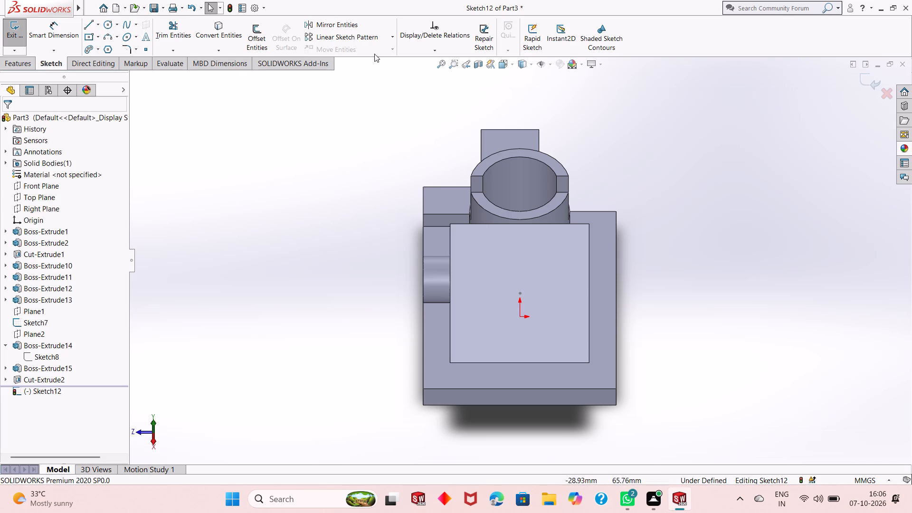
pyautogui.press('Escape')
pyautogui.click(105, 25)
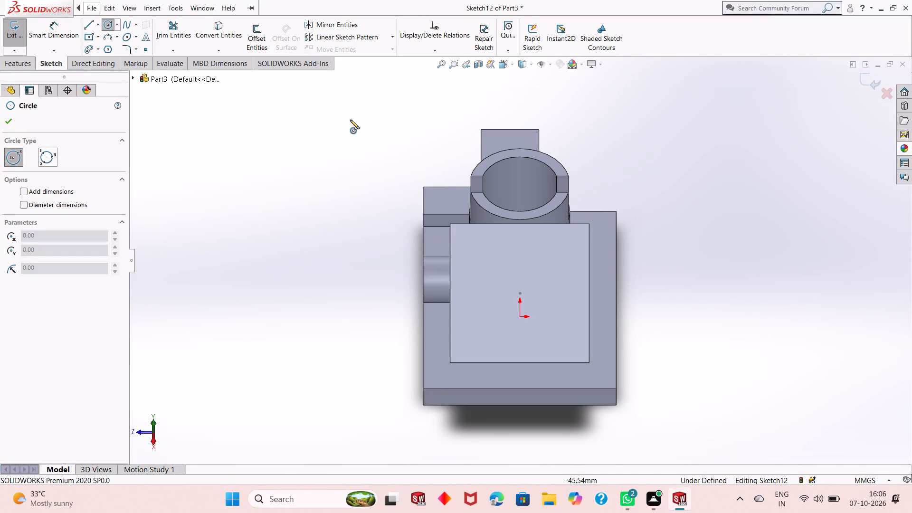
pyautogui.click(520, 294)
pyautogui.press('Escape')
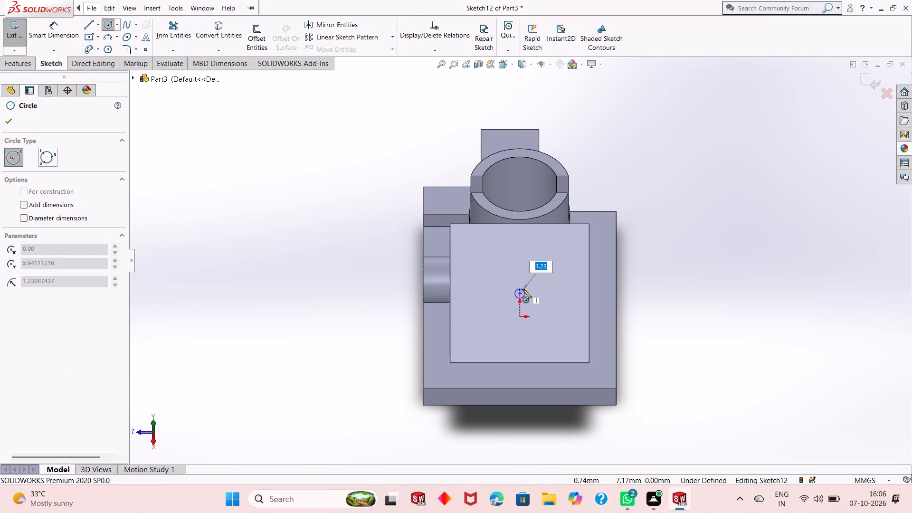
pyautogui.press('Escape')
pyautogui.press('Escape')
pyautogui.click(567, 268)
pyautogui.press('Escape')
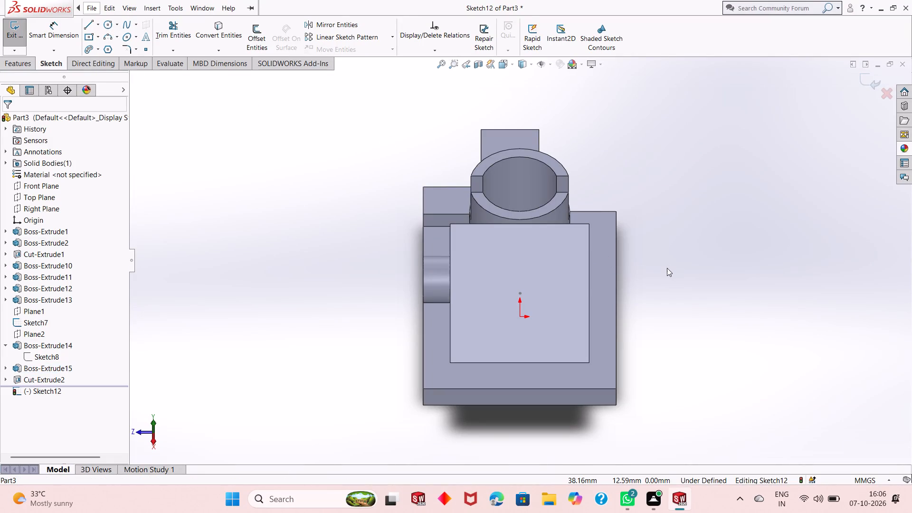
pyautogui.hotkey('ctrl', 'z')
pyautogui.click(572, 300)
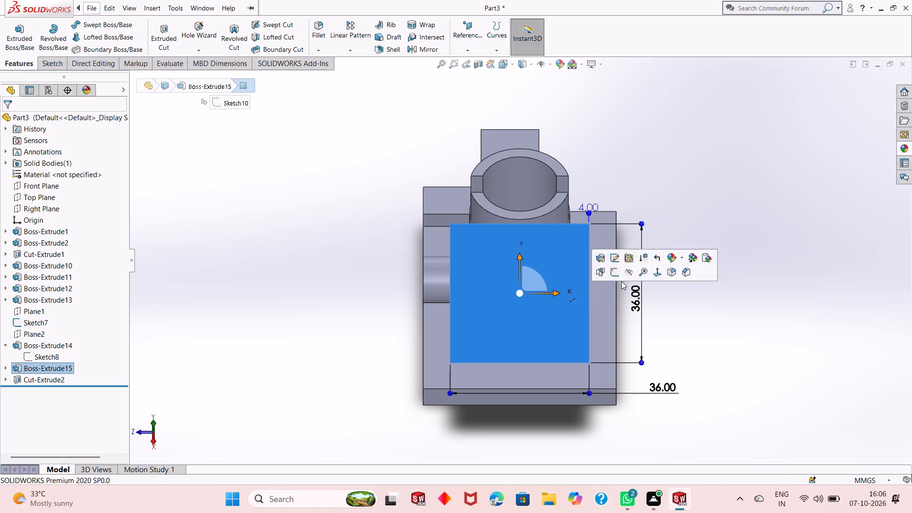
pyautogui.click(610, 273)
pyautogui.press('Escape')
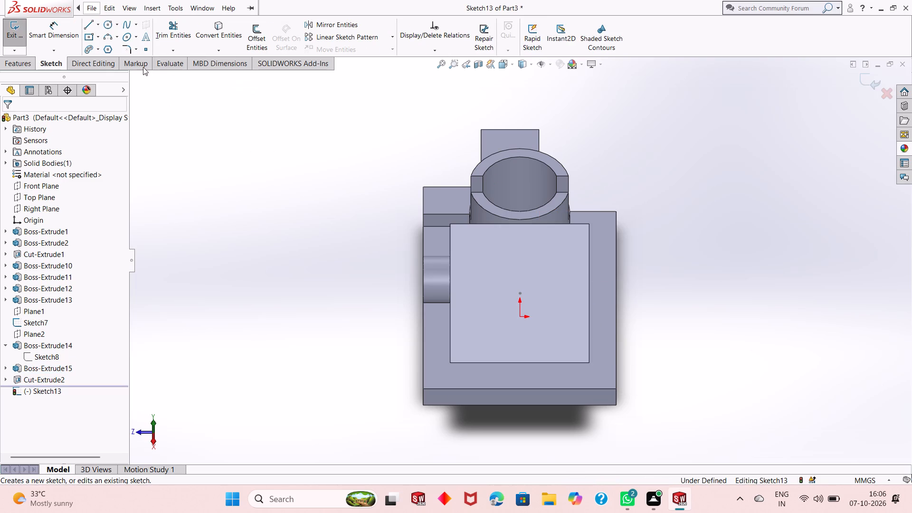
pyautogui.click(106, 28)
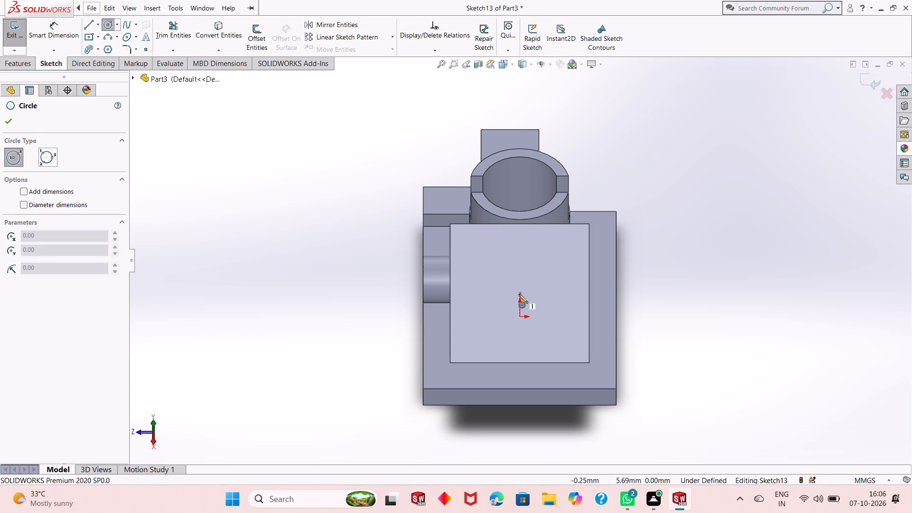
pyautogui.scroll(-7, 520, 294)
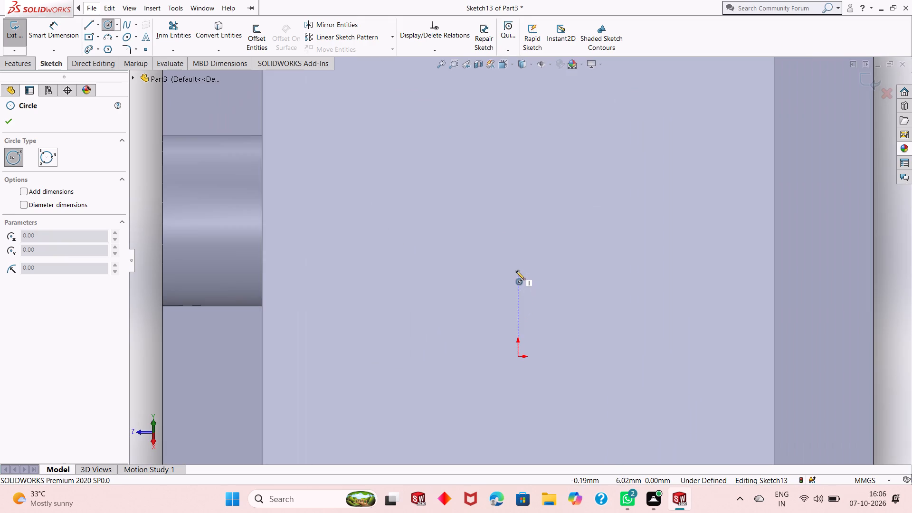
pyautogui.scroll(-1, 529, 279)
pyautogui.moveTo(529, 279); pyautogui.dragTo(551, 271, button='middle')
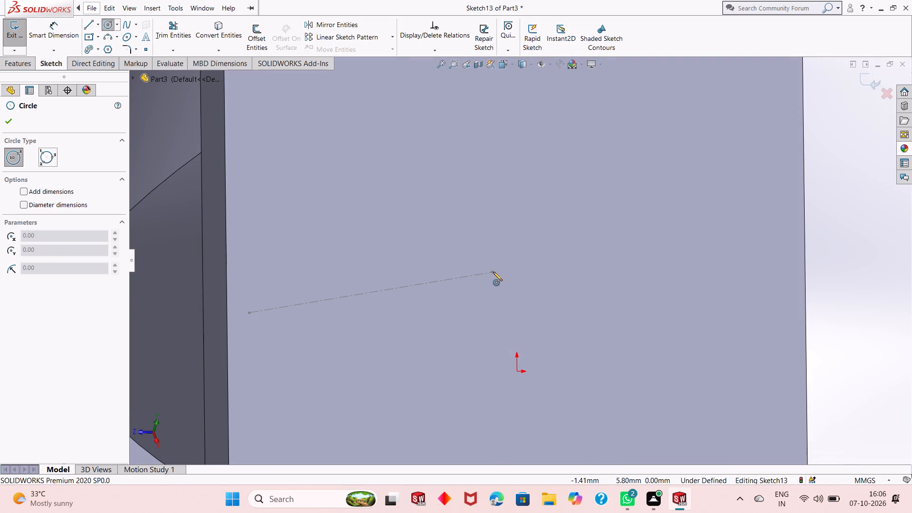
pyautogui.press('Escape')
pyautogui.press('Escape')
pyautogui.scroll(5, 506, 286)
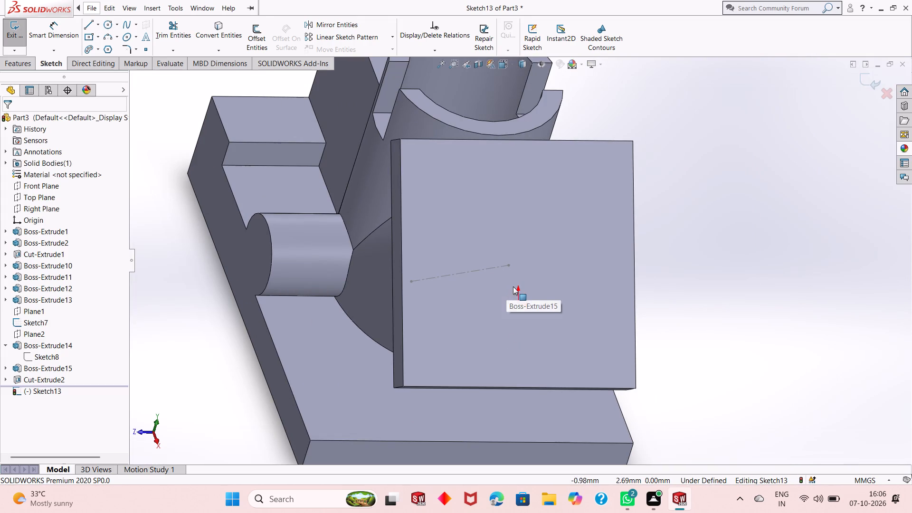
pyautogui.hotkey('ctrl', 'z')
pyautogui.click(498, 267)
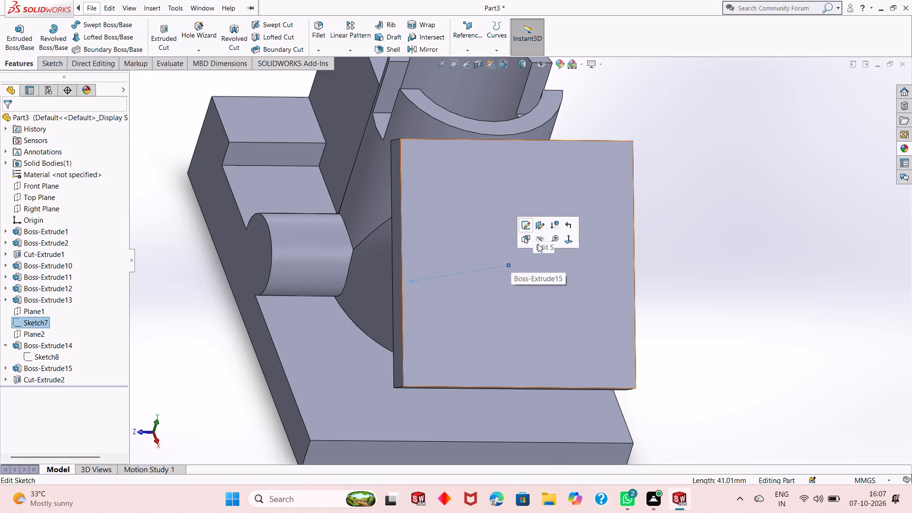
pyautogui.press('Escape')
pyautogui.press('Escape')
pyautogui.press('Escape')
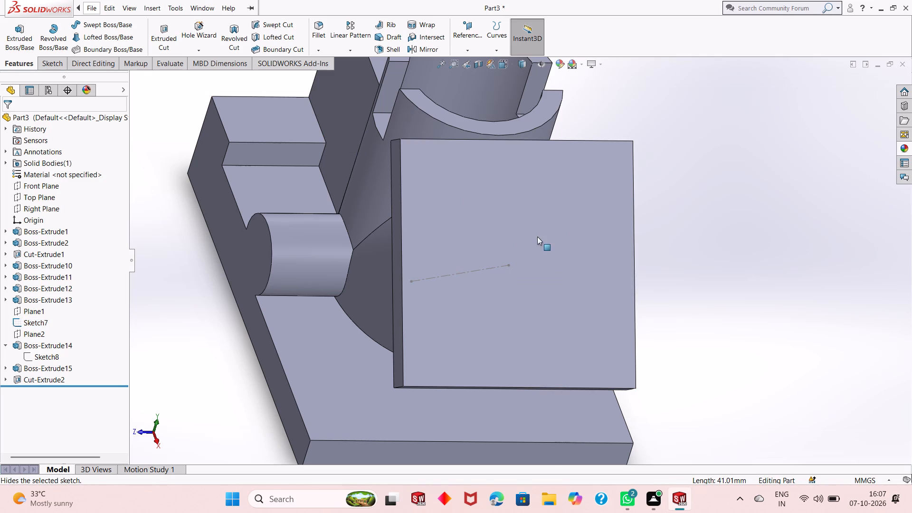
# Start a new sketch on the outer face of the square flange.
pyautogui.click(559, 203)
pyautogui.click(599, 174)
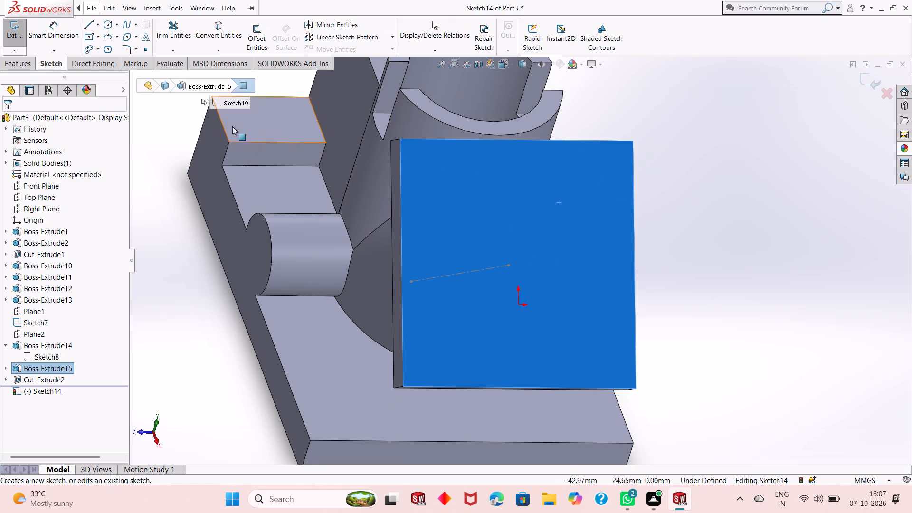
pyautogui.press('Escape')
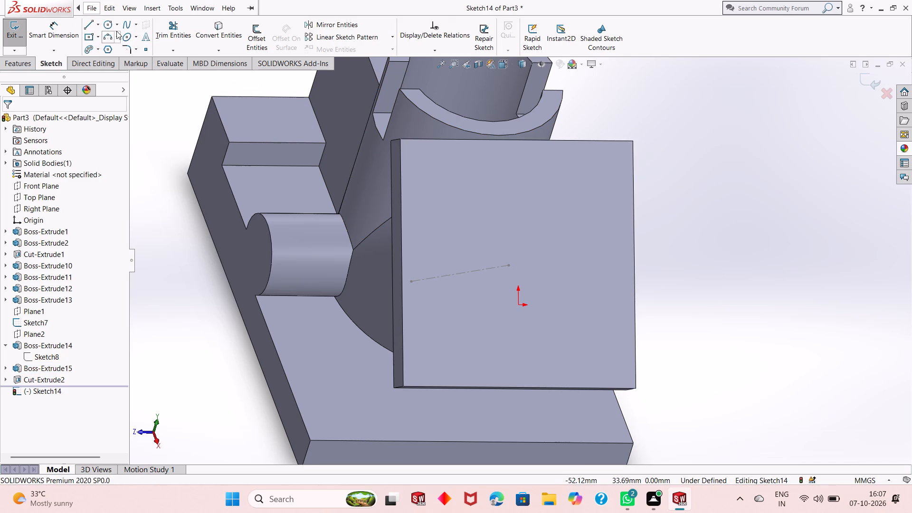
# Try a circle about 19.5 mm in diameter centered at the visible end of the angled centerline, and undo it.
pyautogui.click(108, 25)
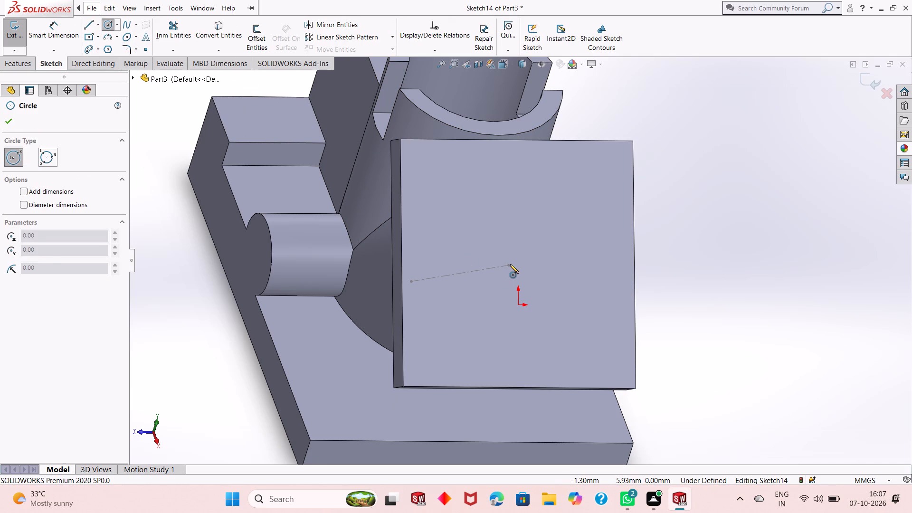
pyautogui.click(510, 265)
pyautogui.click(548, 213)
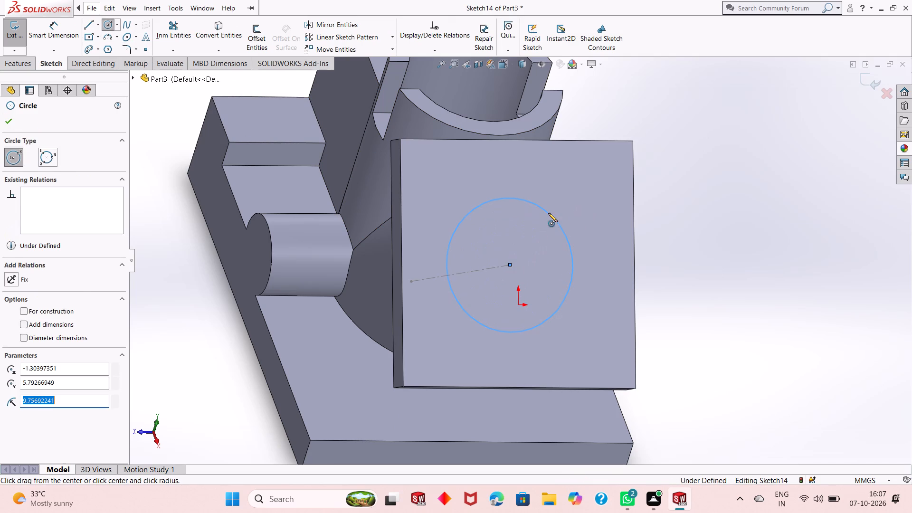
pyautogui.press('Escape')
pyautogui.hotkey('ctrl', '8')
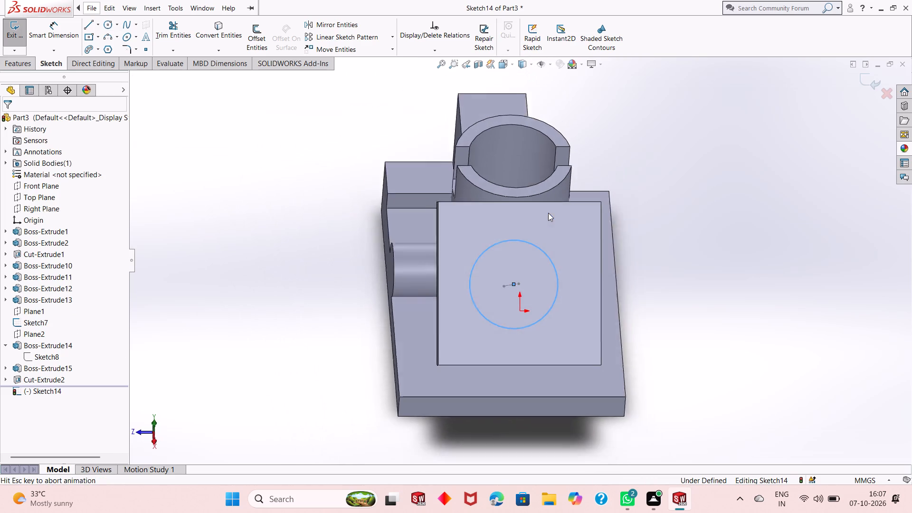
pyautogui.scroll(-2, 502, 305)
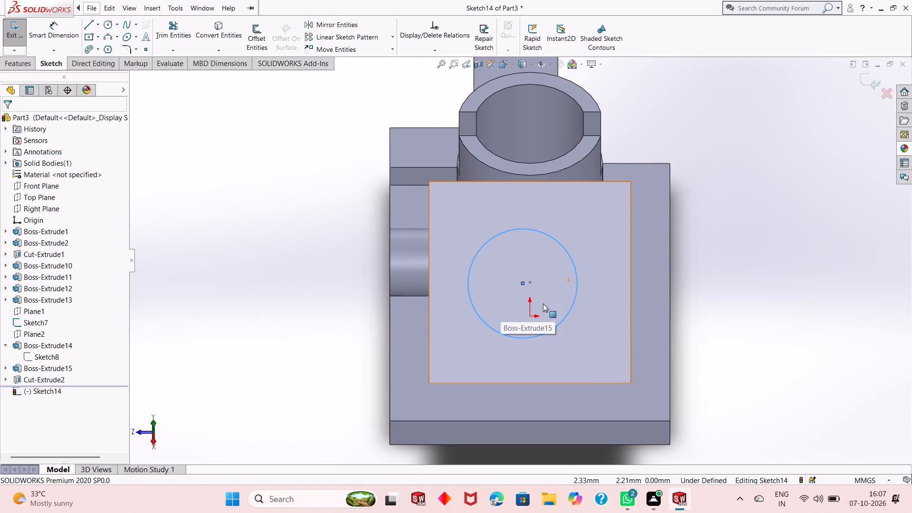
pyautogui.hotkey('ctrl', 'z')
# Sketch a circle about 13 mm in diameter near the middle of the flange face, centered directly above the origin.
pyautogui.click(106, 25)
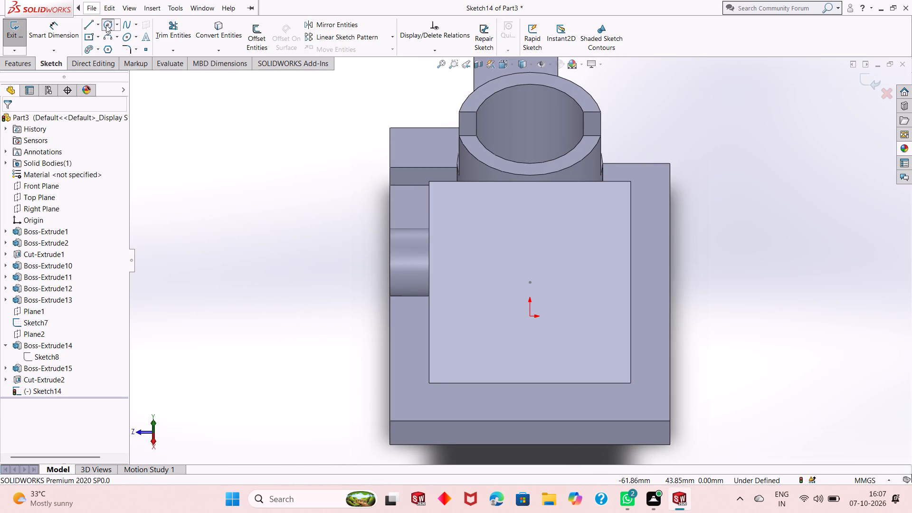
pyautogui.click(529, 281)
pyautogui.click(542, 246)
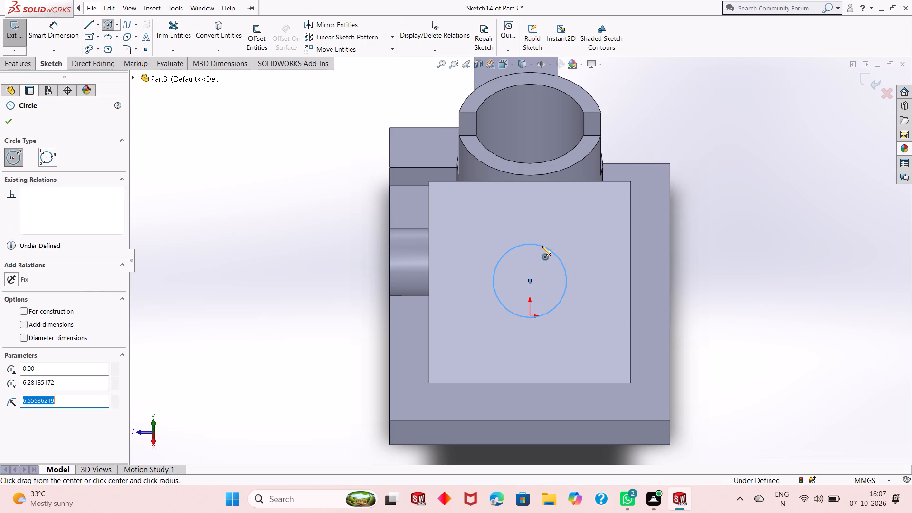
pyautogui.press('Escape')
pyautogui.press('Escape')
pyautogui.press('Escape')
pyautogui.press('Escape')
# Dimension the flange circle's diameter to 20 mm.
pyautogui.click(62, 26)
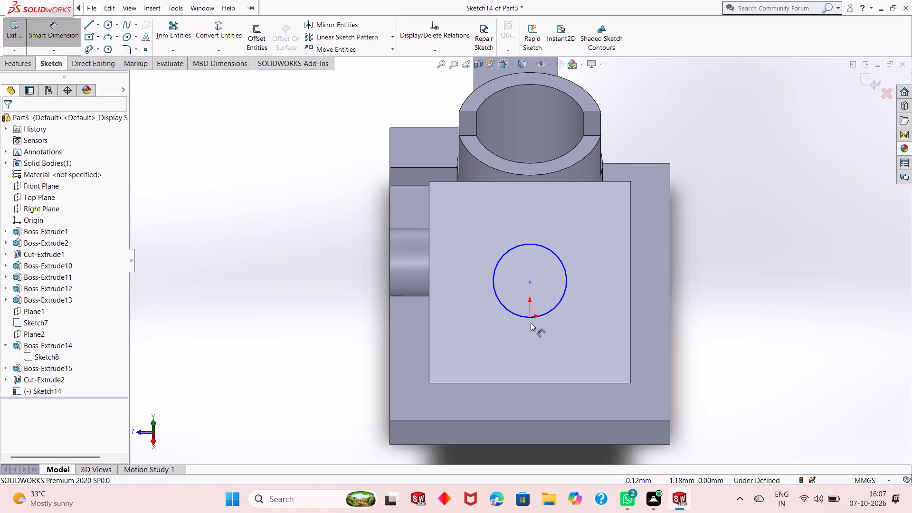
pyautogui.click(522, 316)
pyautogui.click(321, 390)
pyautogui.press('2')
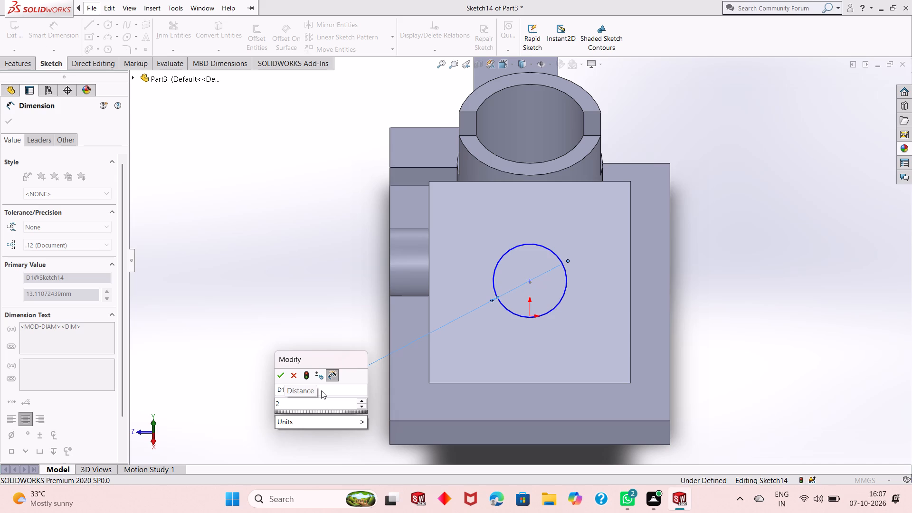
pyautogui.press('0')
pyautogui.press('Return')
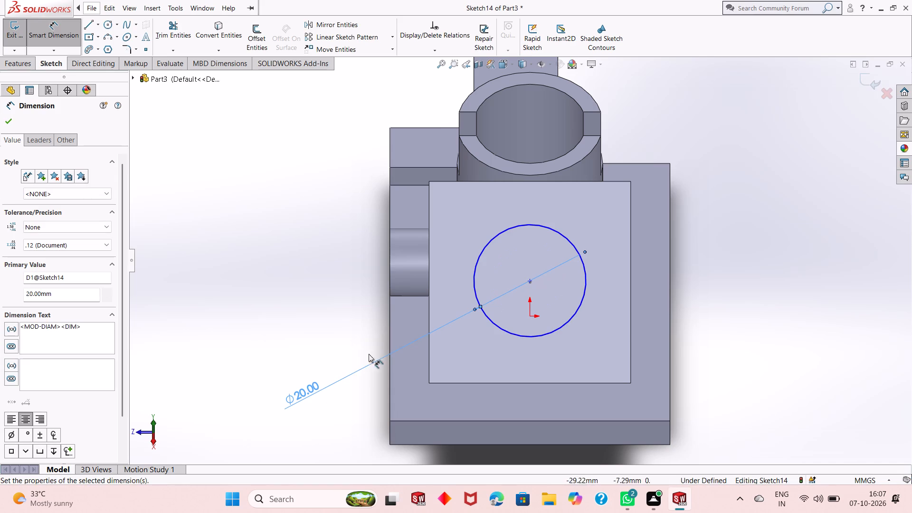
# Dimension the circle's center horizontally at 18 mm from the square flange's right vertical edge.
pyautogui.click(532, 282)
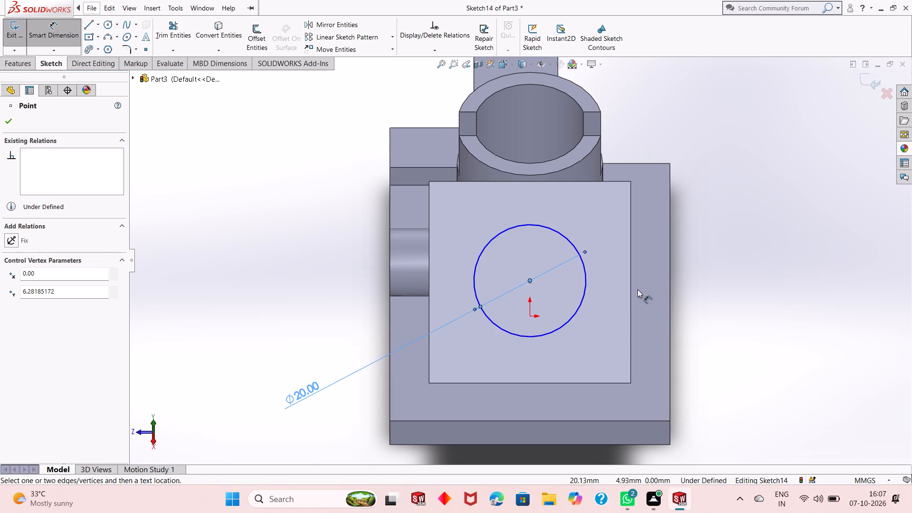
pyautogui.click(630, 293)
pyautogui.click(716, 444)
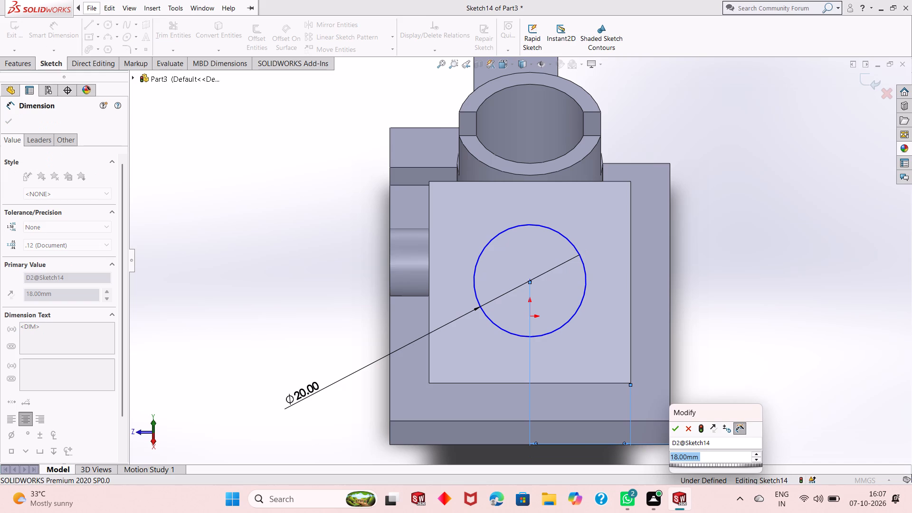
pyautogui.press('Return')
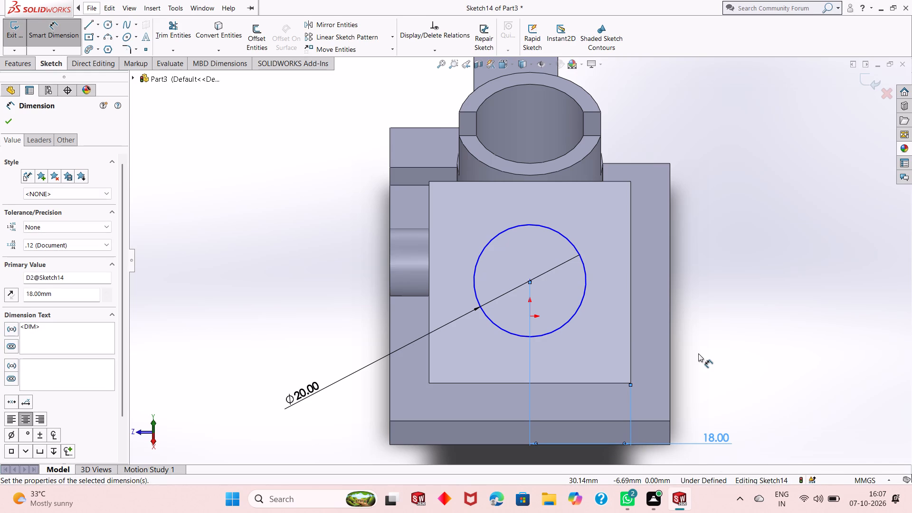
# Dimension the circle's center vertically at 18 mm above the square flange's bottom edge.
pyautogui.click(532, 281)
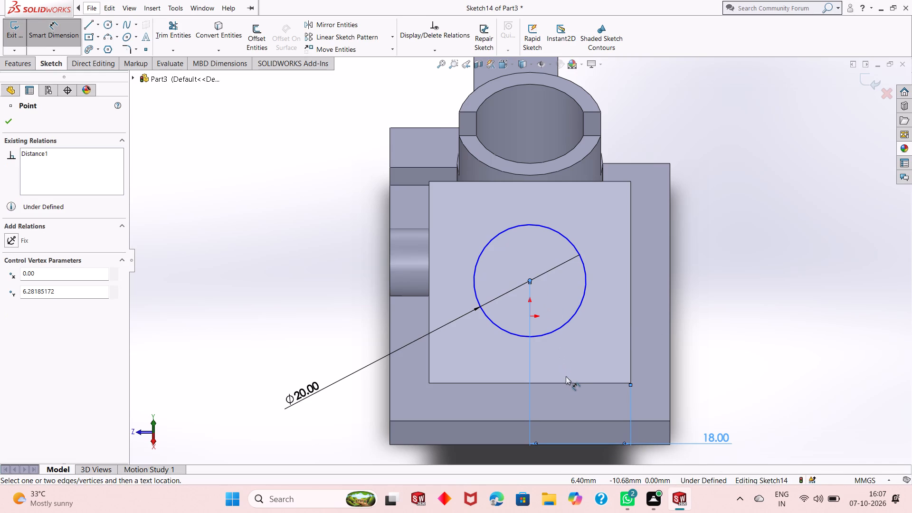
pyautogui.click(560, 383)
pyautogui.click(563, 382)
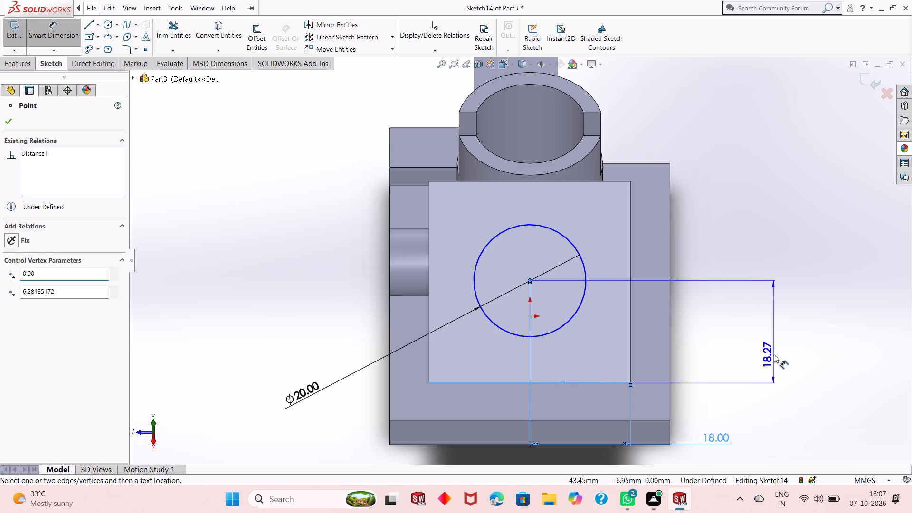
pyautogui.click(774, 354)
pyautogui.write('18')
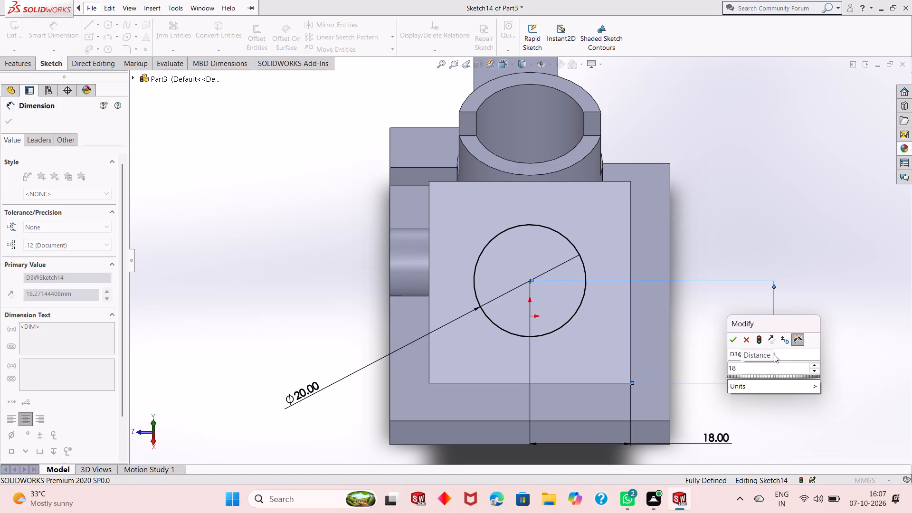
pyautogui.press('Return')
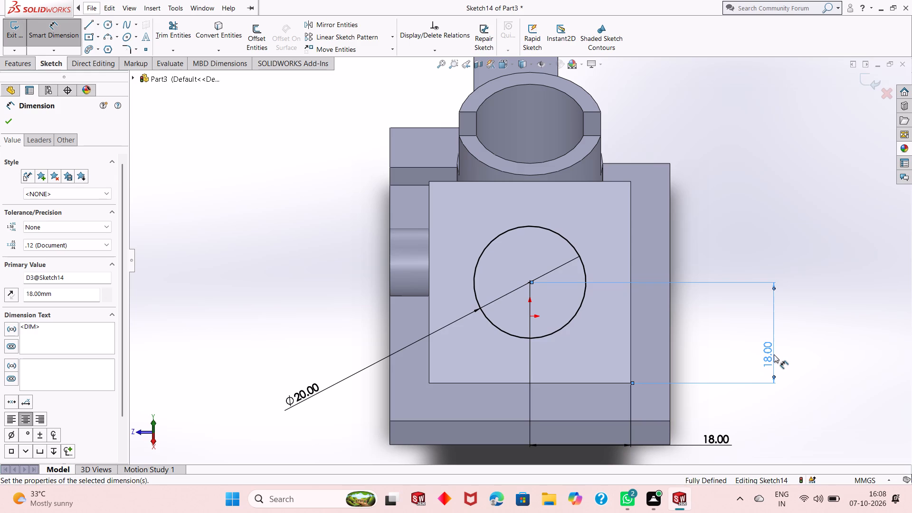
pyautogui.press('Escape')
pyautogui.press('Escape')
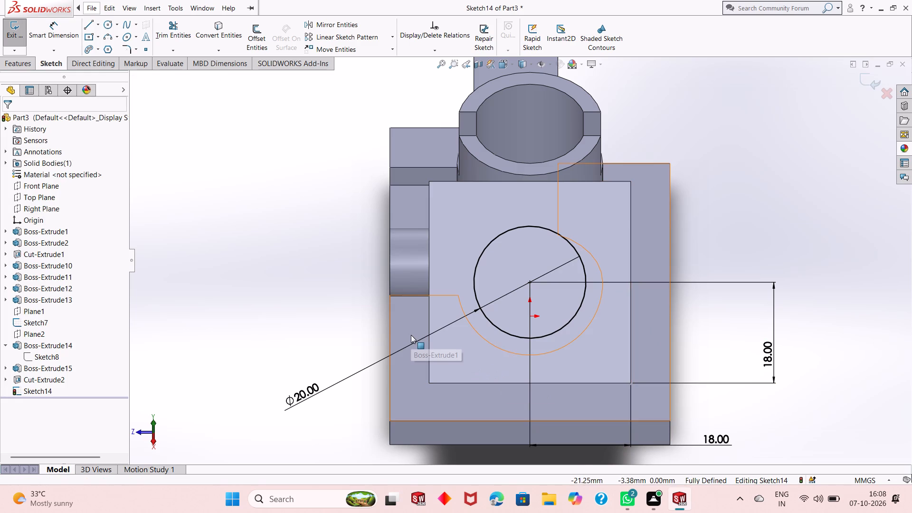
# Examine the flange circle's alignment with the angled boss, slotted tube and base underside from several viewpoints.
pyautogui.moveTo(551, 298); pyautogui.dragTo(549, 300, button='middle')
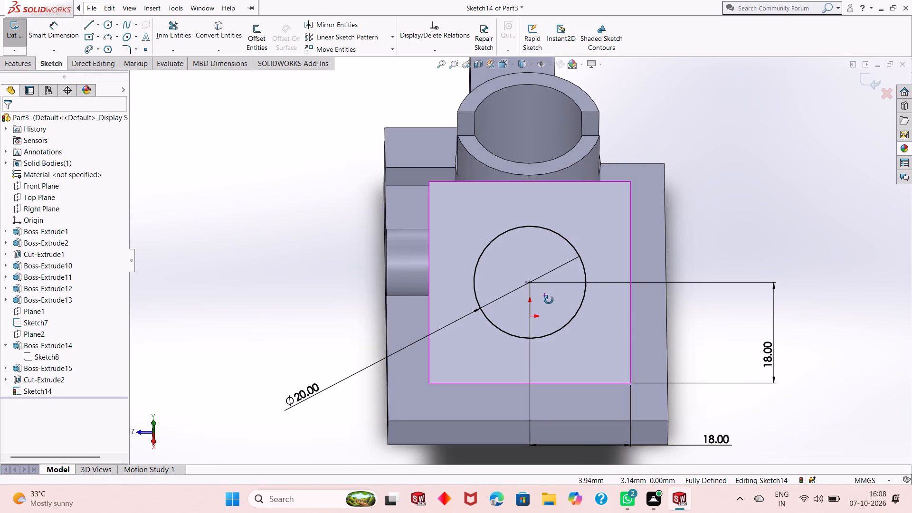
pyautogui.moveTo(549, 300); pyautogui.dragTo(524, 310, button='middle')
pyautogui.scroll(1, 524, 310)
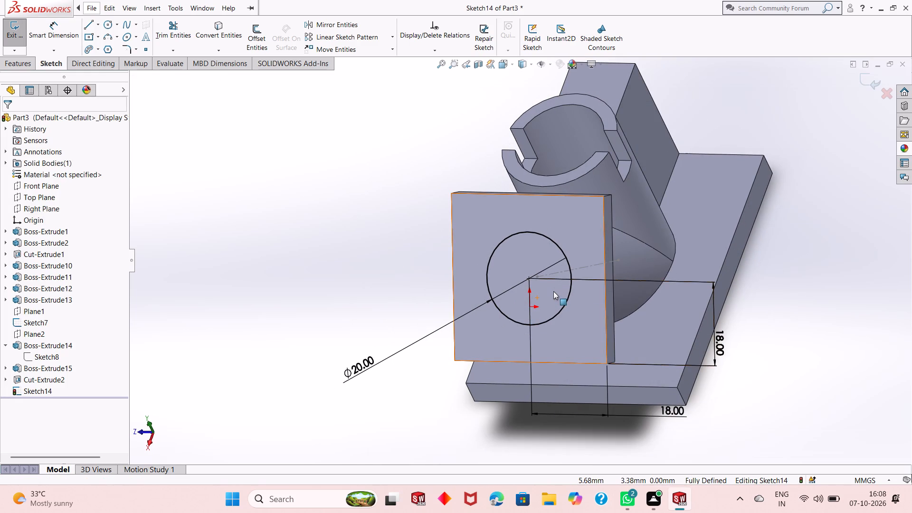
pyautogui.moveTo(553, 291); pyautogui.dragTo(513, 296, button='middle')
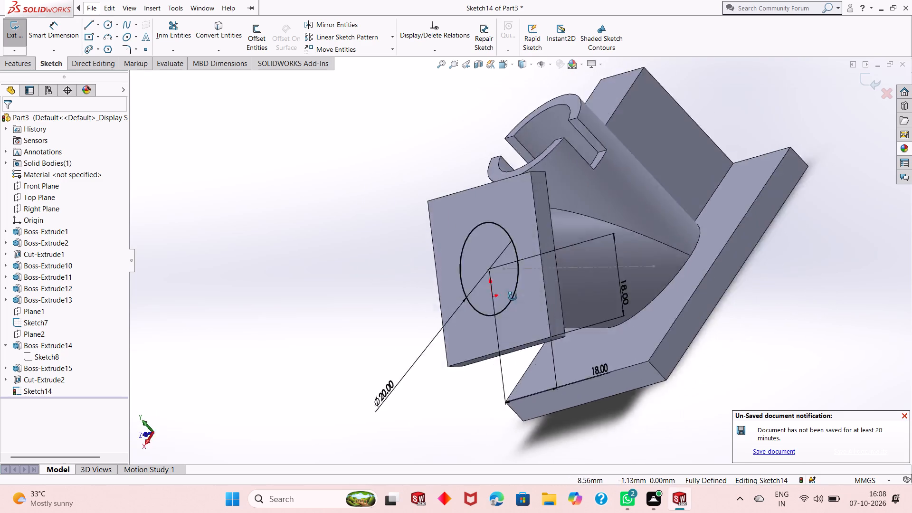
pyautogui.moveTo(513, 296); pyautogui.dragTo(606, 247, button='middle')
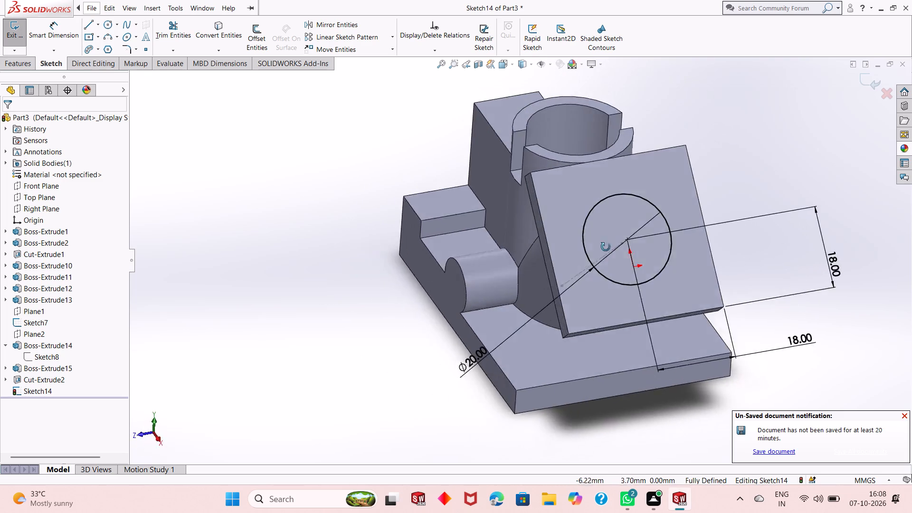
pyautogui.moveTo(606, 247); pyautogui.dragTo(660, 208, button='middle')
pyautogui.scroll(1, 660, 208)
pyautogui.scroll(1, 589, 251)
pyautogui.moveTo(558, 171); pyautogui.dragTo(563, 195, button='middle')
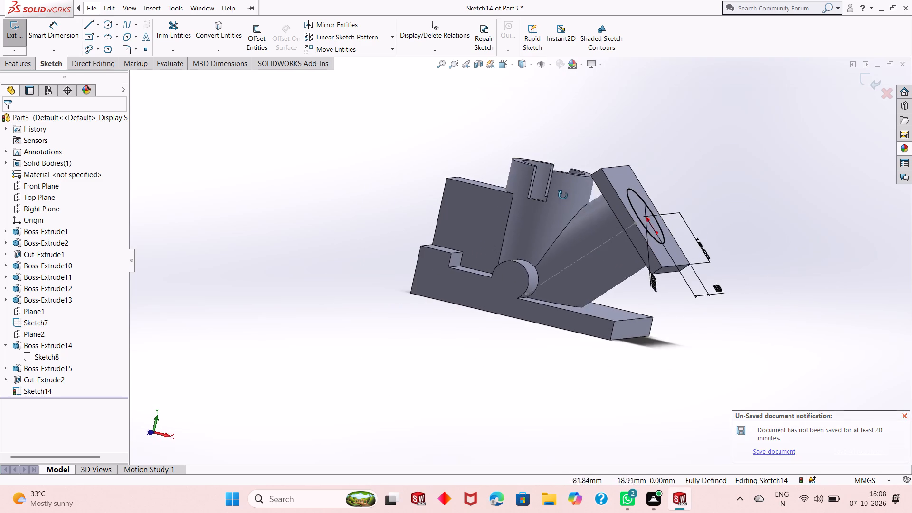
pyautogui.moveTo(563, 195); pyautogui.dragTo(554, 223, button='middle')
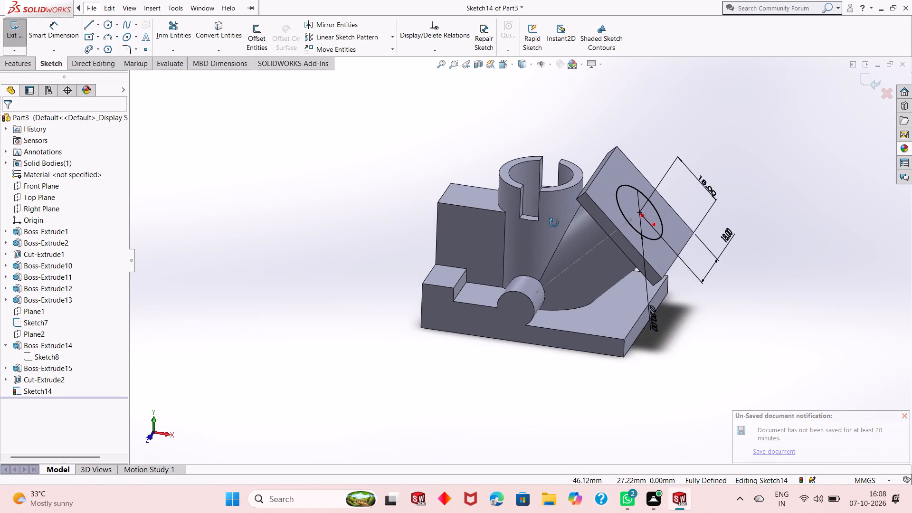
pyautogui.moveTo(554, 223); pyautogui.dragTo(553, 226, button='middle')
pyautogui.scroll(-3, 614, 178)
pyautogui.scroll(-2, 596, 229)
pyautogui.scroll(4, 511, 310)
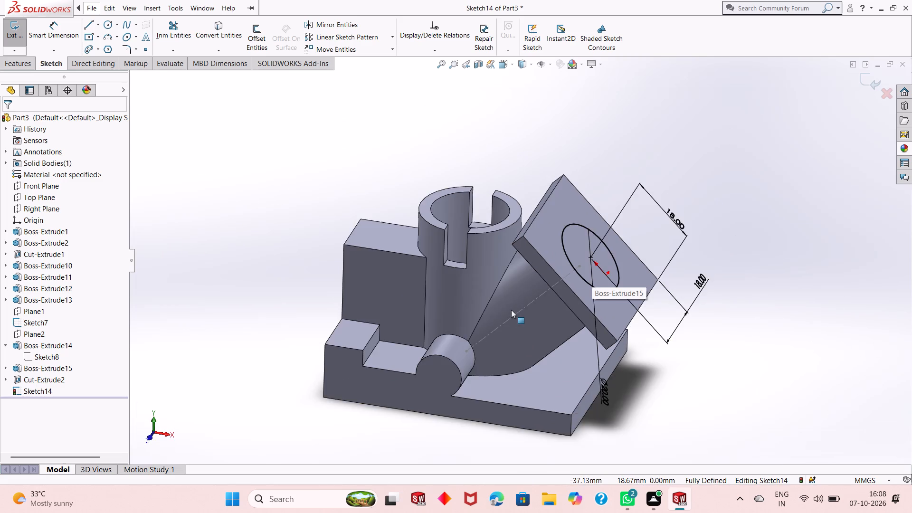
pyautogui.scroll(2, 509, 319)
pyautogui.moveTo(520, 320); pyautogui.dragTo(515, 286, button='middle')
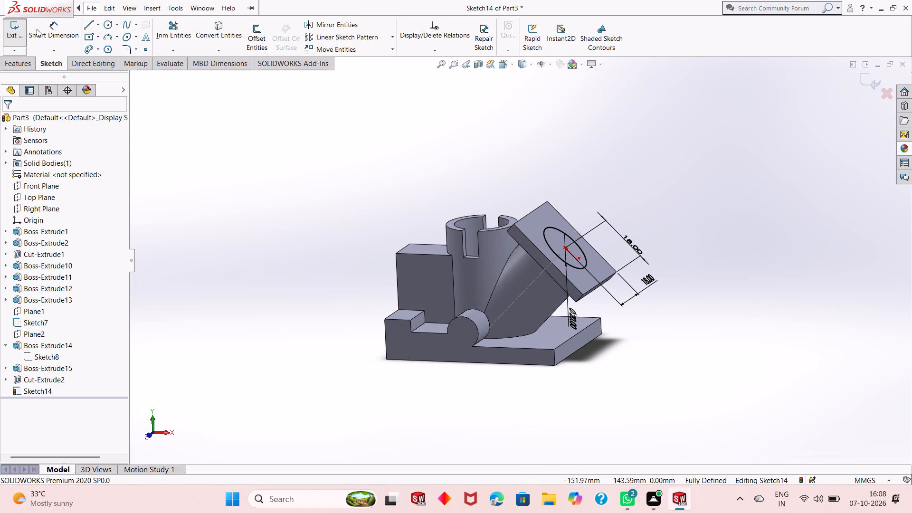
pyautogui.click(24, 67)
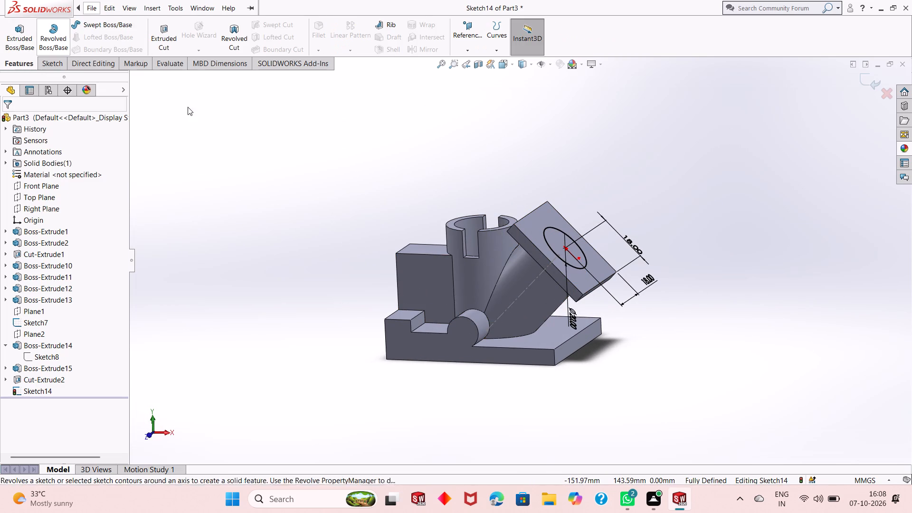
pyautogui.scroll(-3, 563, 252)
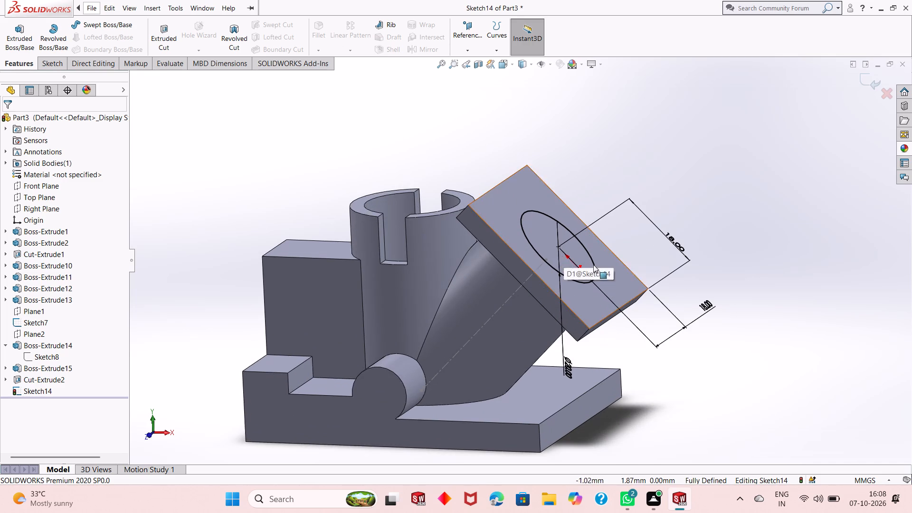
pyautogui.scroll(2, 597, 266)
pyautogui.moveTo(600, 202); pyautogui.dragTo(645, 357, button='middle')
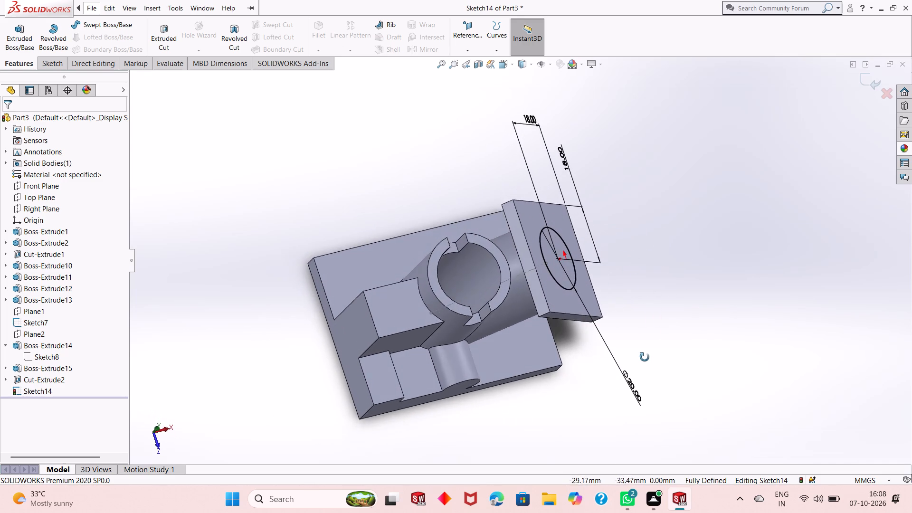
pyautogui.moveTo(645, 357); pyautogui.dragTo(613, 189, button='middle')
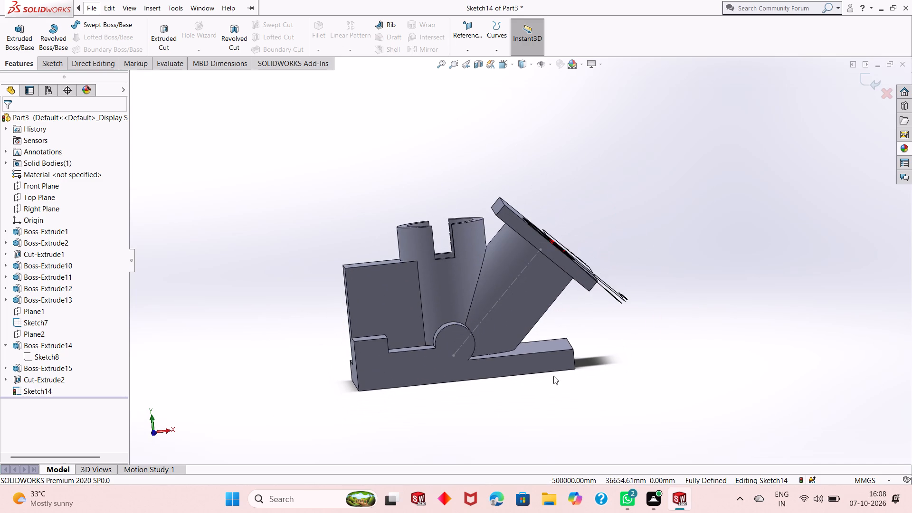
pyautogui.moveTo(553, 378); pyautogui.dragTo(550, 226, button='middle')
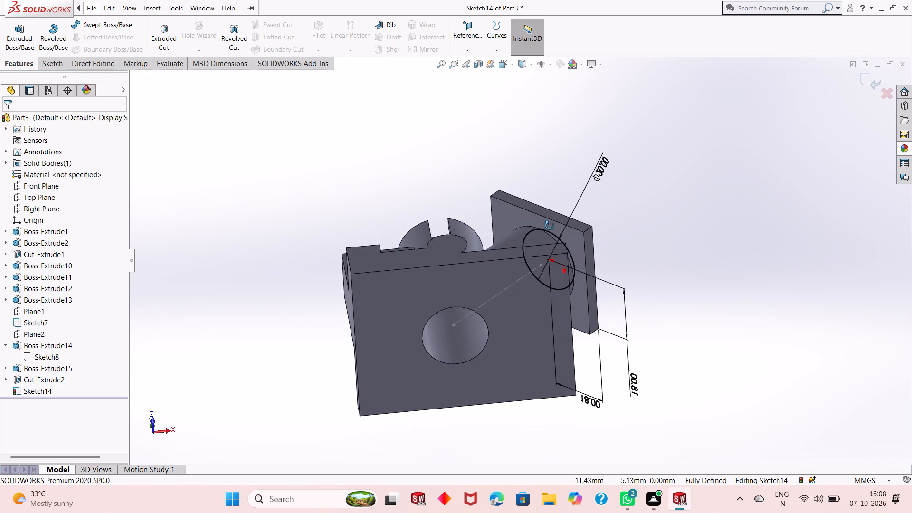
pyautogui.moveTo(550, 226); pyautogui.dragTo(533, 412, button='middle')
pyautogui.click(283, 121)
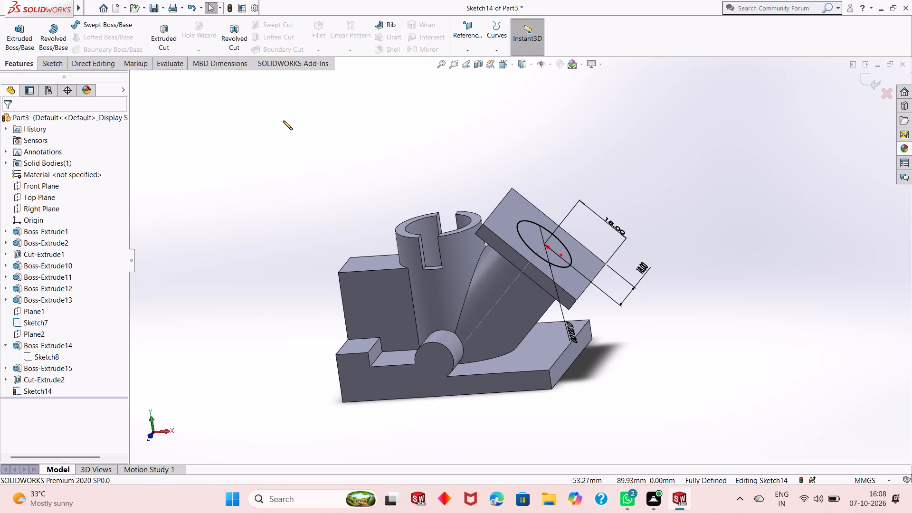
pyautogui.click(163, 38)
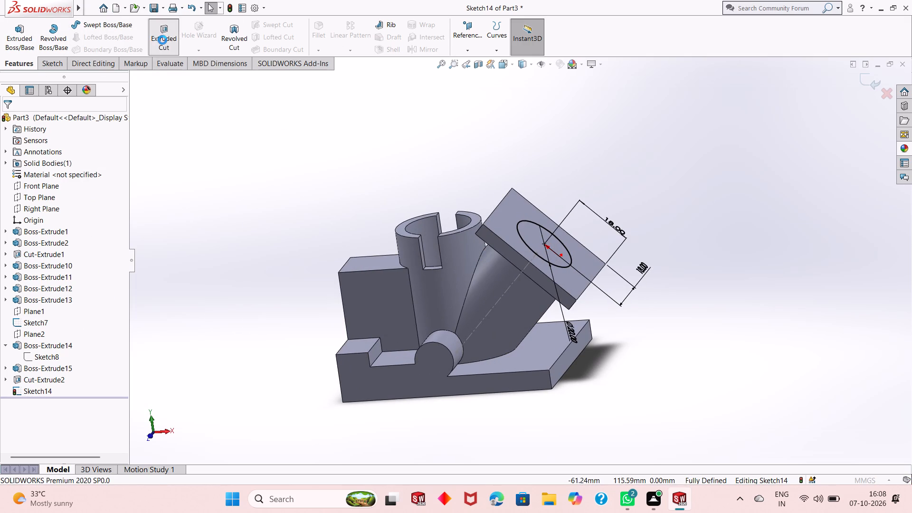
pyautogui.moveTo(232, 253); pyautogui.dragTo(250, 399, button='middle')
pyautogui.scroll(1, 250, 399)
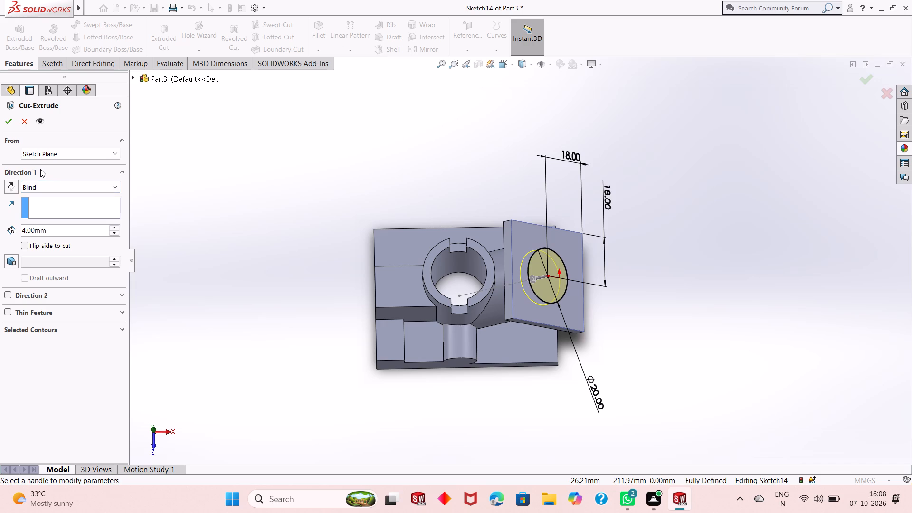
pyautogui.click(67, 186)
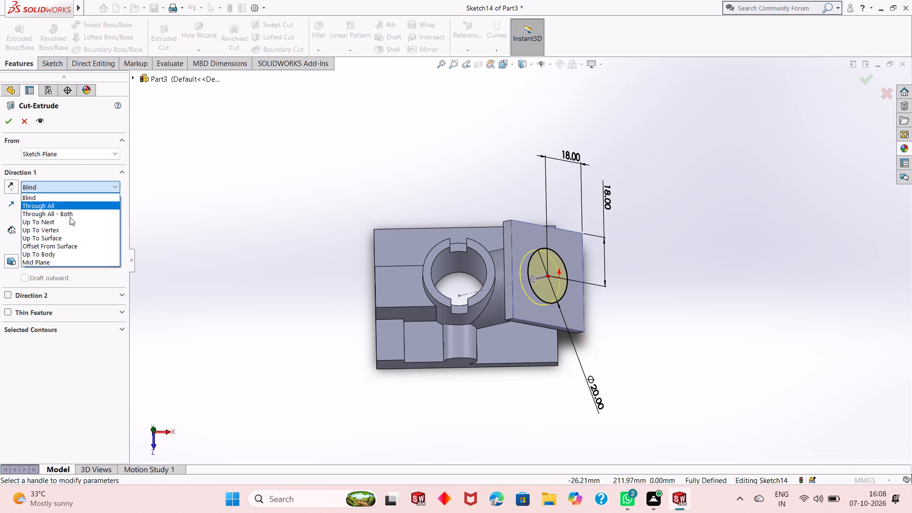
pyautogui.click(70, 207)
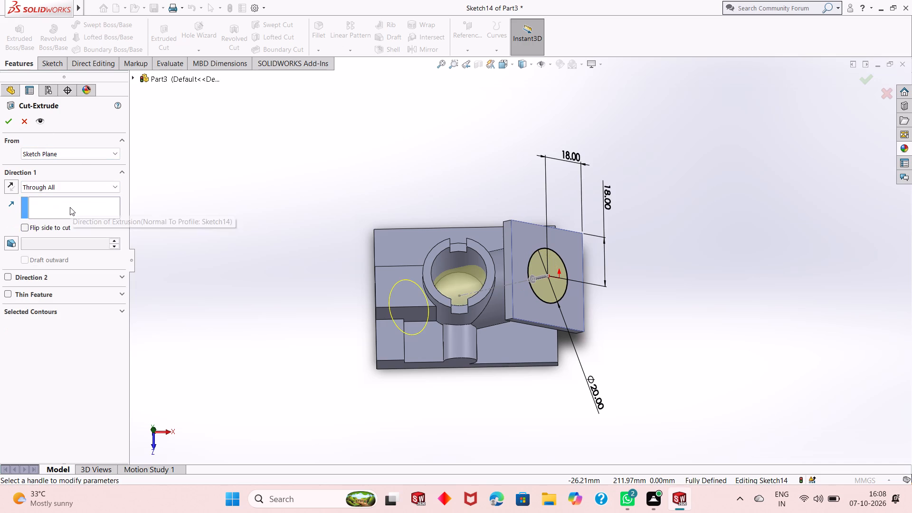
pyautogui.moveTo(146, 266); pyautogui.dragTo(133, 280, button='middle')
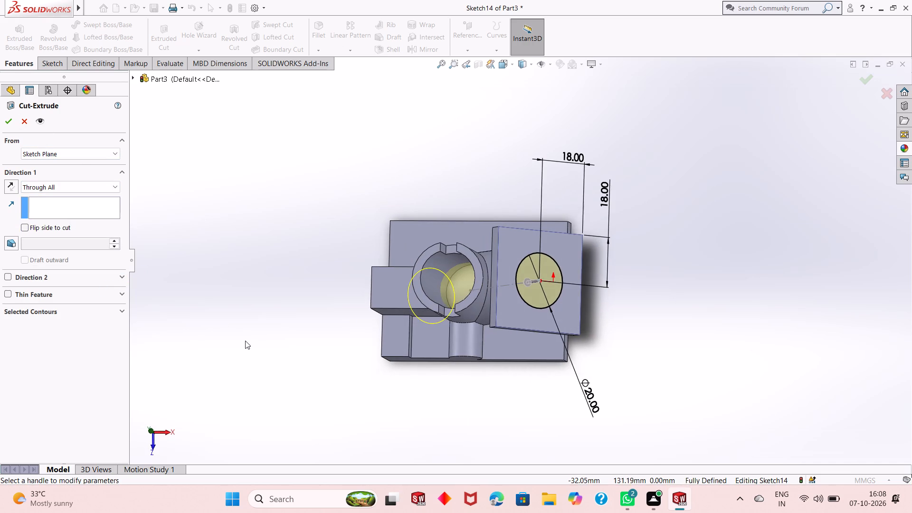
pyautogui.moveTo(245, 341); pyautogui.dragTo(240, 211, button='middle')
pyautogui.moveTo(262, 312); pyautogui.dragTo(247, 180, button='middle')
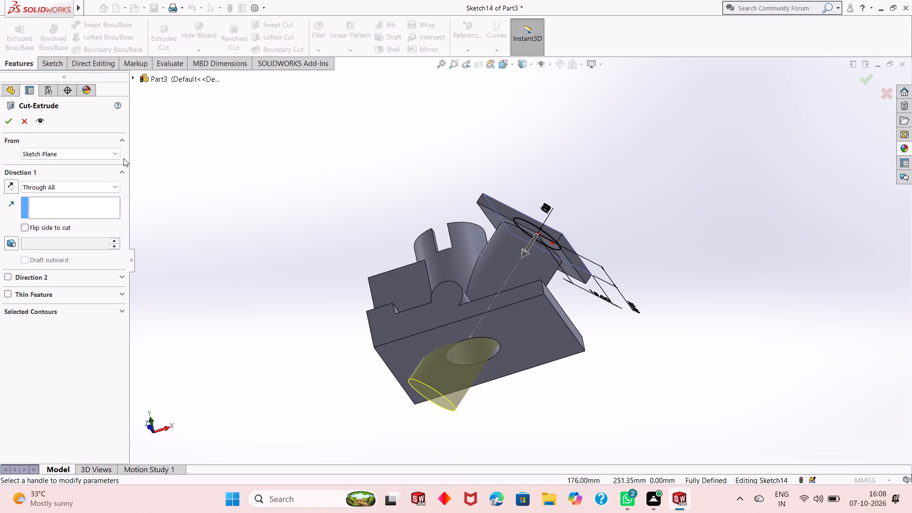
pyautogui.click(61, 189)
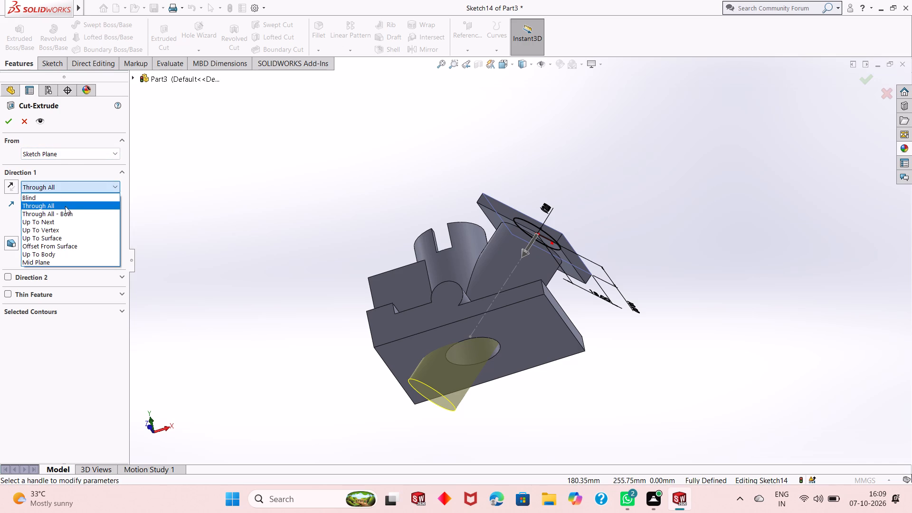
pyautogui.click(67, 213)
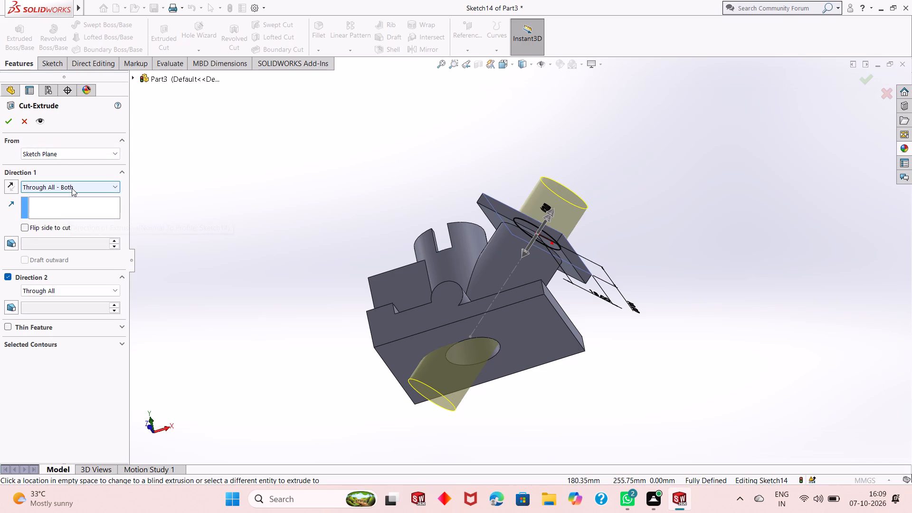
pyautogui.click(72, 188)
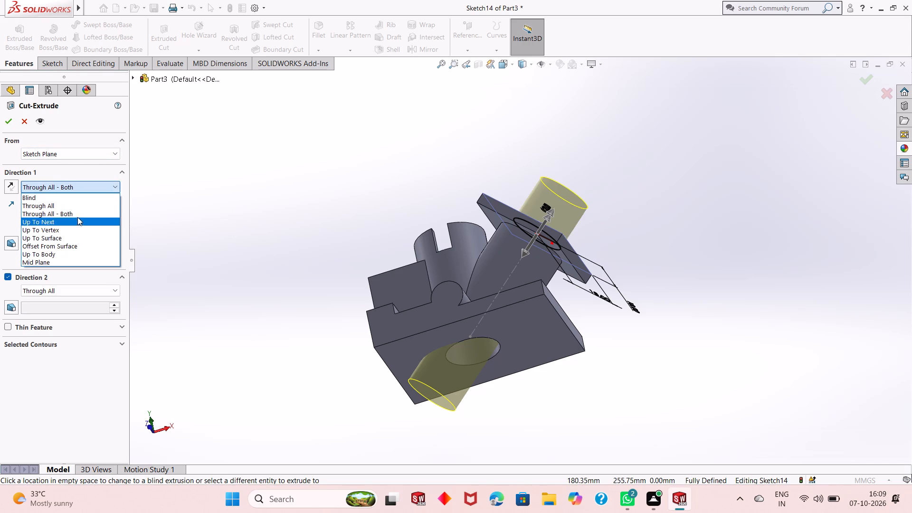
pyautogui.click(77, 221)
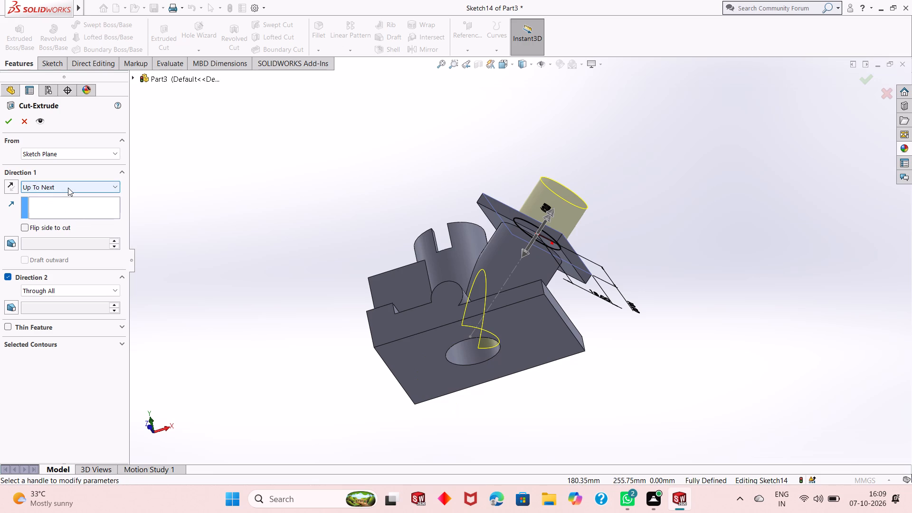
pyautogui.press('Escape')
# Cut the 20 mm flange circle into the angled boss with an Extruded Cut using the Up To Next end condition.
pyautogui.moveTo(327, 229); pyautogui.dragTo(317, 296, button='middle')
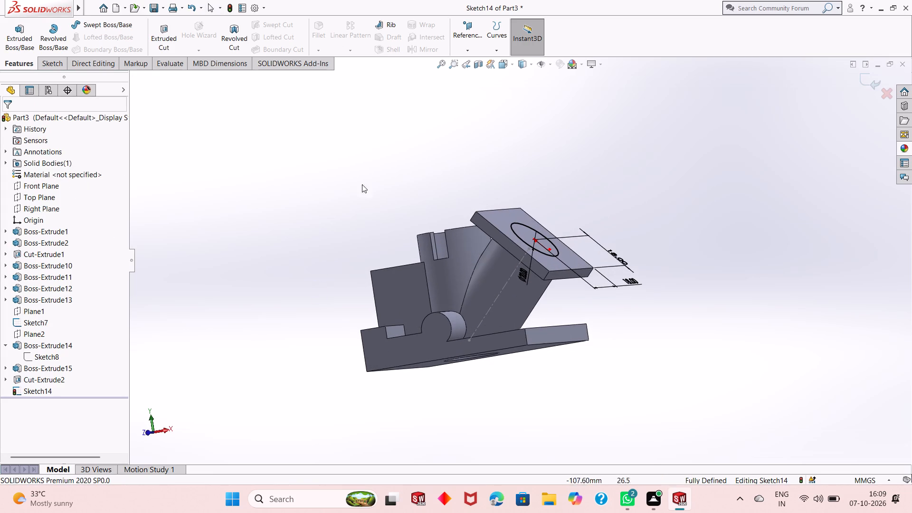
pyautogui.click(156, 39)
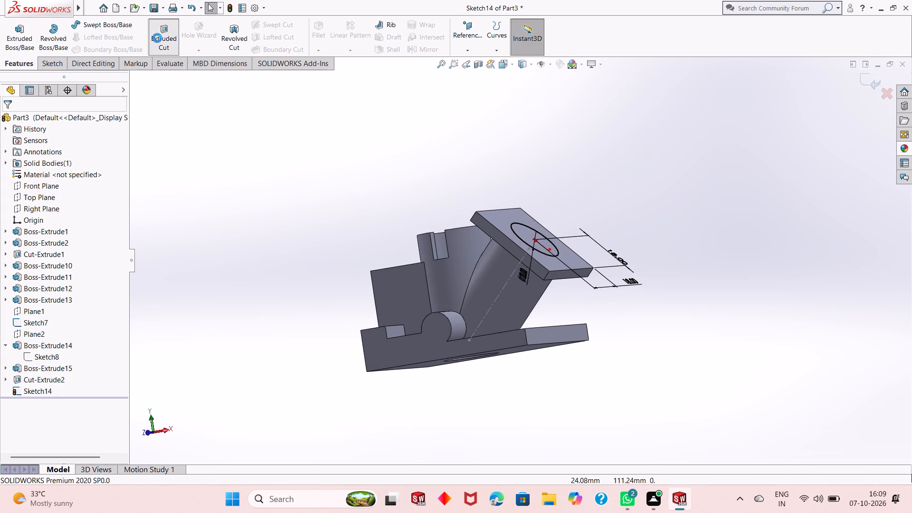
pyautogui.moveTo(251, 240); pyautogui.dragTo(270, 148, button='middle')
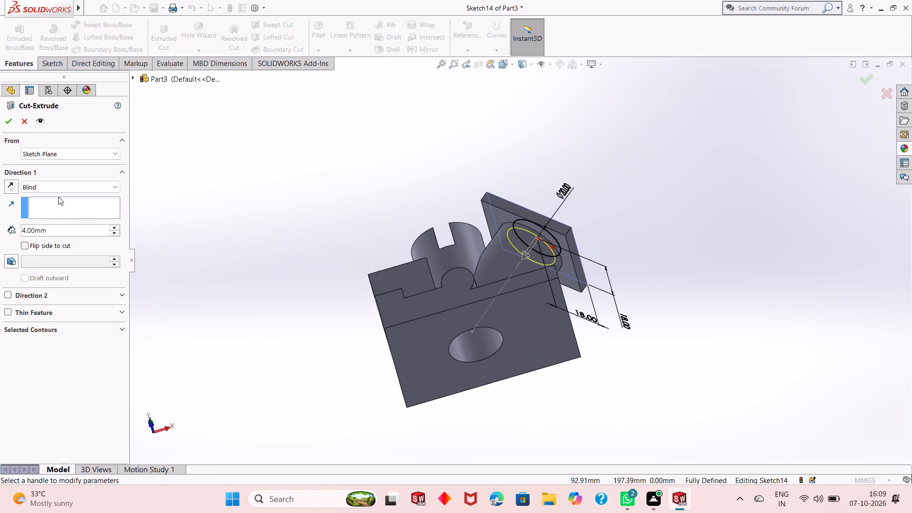
pyautogui.click(60, 189)
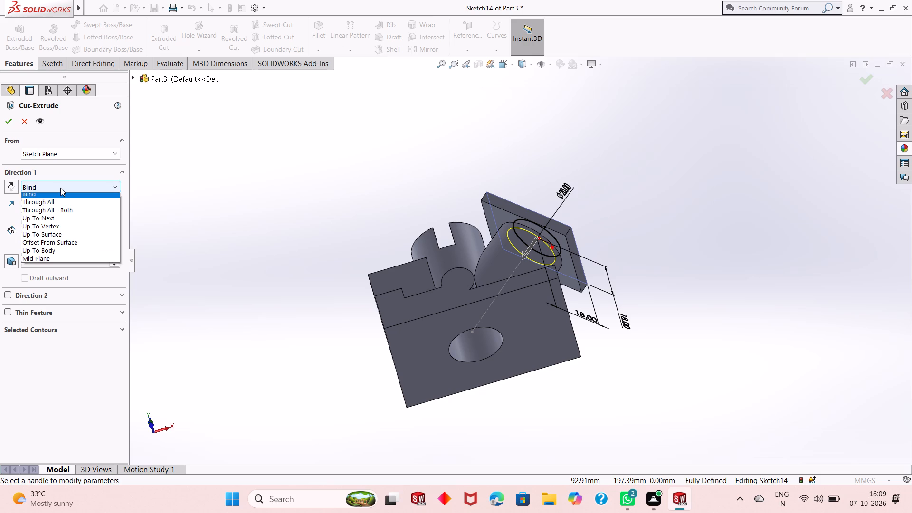
pyautogui.click(72, 223)
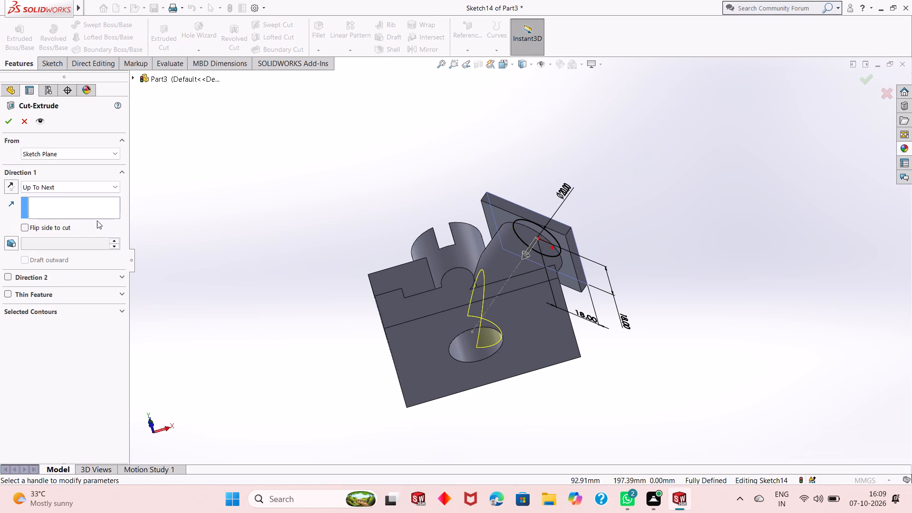
pyautogui.click(6, 126)
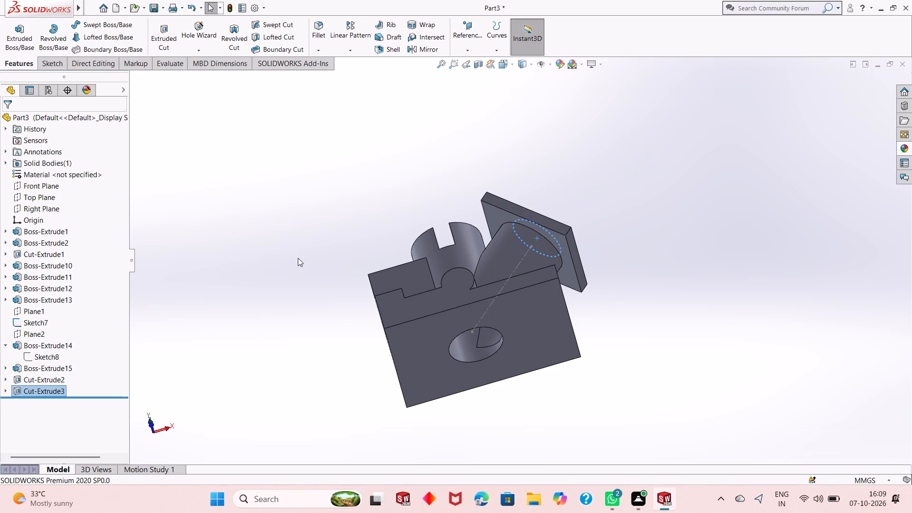
# Examine the new bore through the square flange and angled boss from several viewpoints.
pyautogui.moveTo(299, 258); pyautogui.dragTo(289, 233, button='middle')
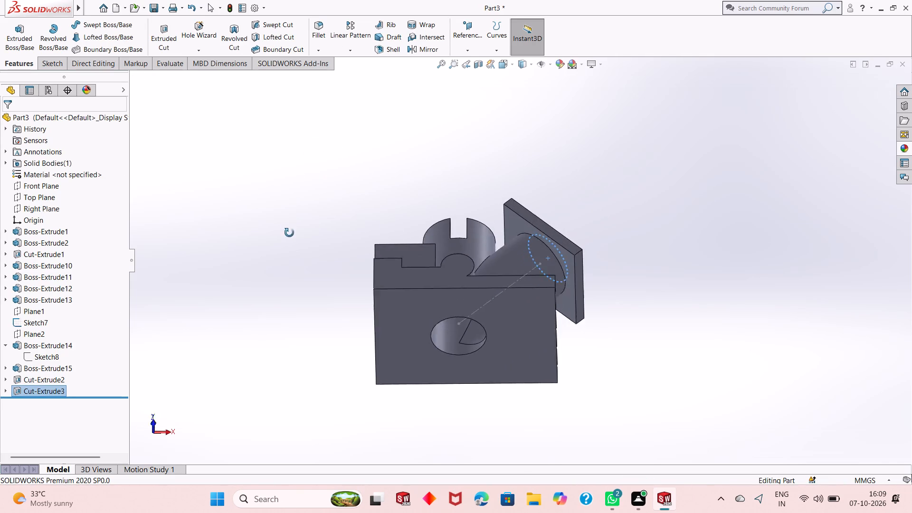
pyautogui.moveTo(289, 233); pyautogui.dragTo(282, 276, button='middle')
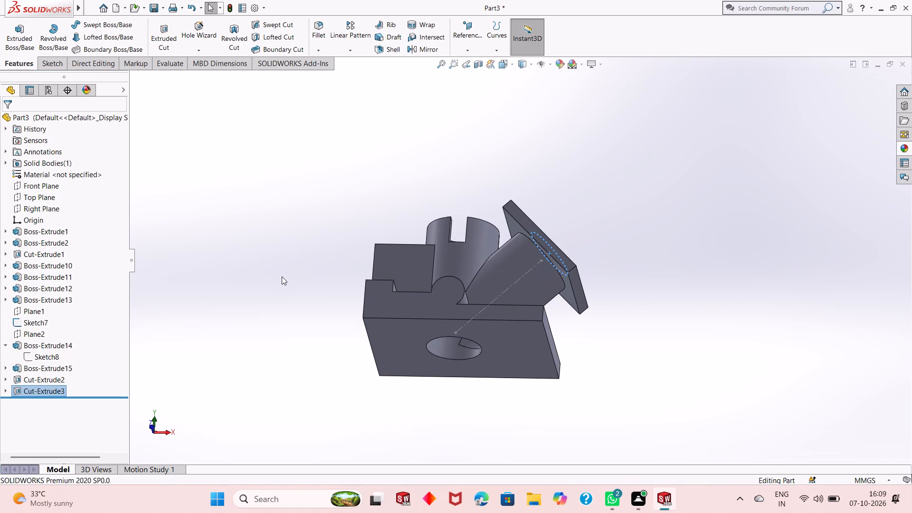
pyautogui.moveTo(313, 261); pyautogui.dragTo(303, 304, button='middle')
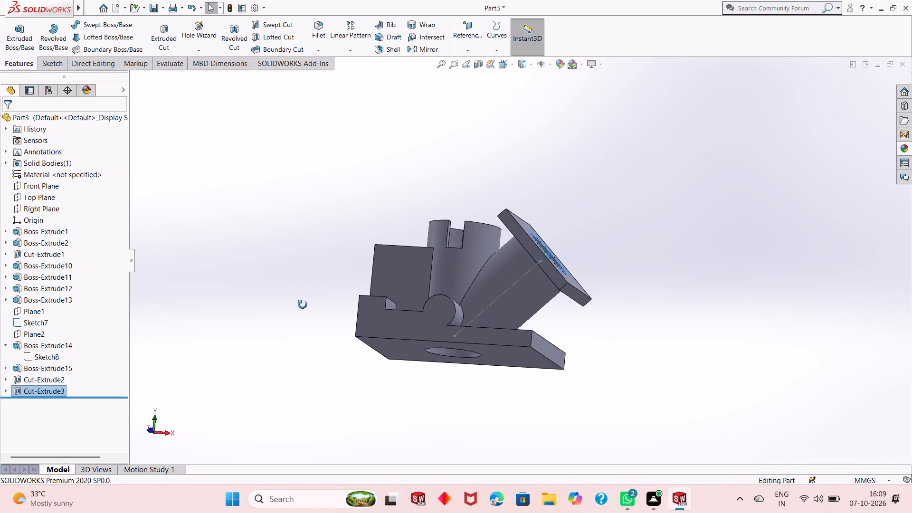
pyautogui.moveTo(303, 304); pyautogui.dragTo(278, 348, button='middle')
pyautogui.press('Escape')
pyautogui.moveTo(319, 320); pyautogui.dragTo(289, 361, button='middle')
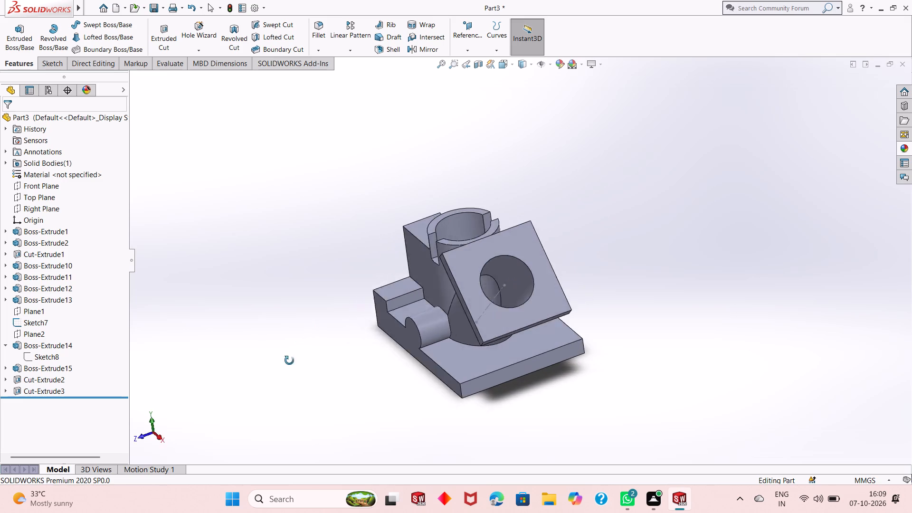
pyautogui.moveTo(289, 361); pyautogui.dragTo(267, 352, button='middle')
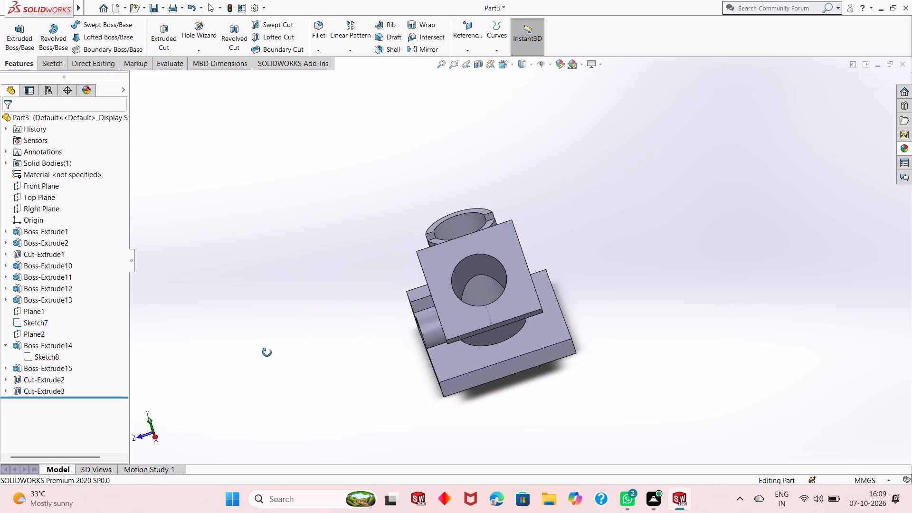
pyautogui.moveTo(267, 352); pyautogui.dragTo(352, 281, button='middle')
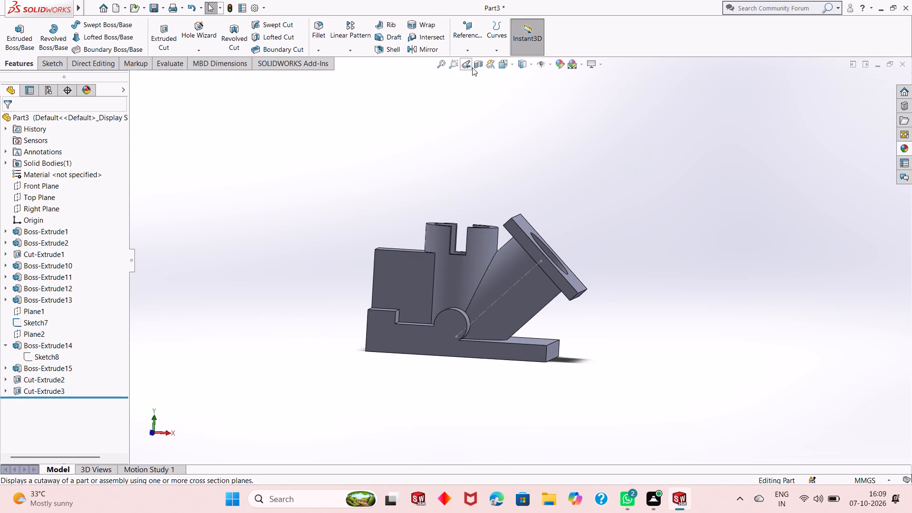
pyautogui.click(476, 66)
pyautogui.press('Escape')
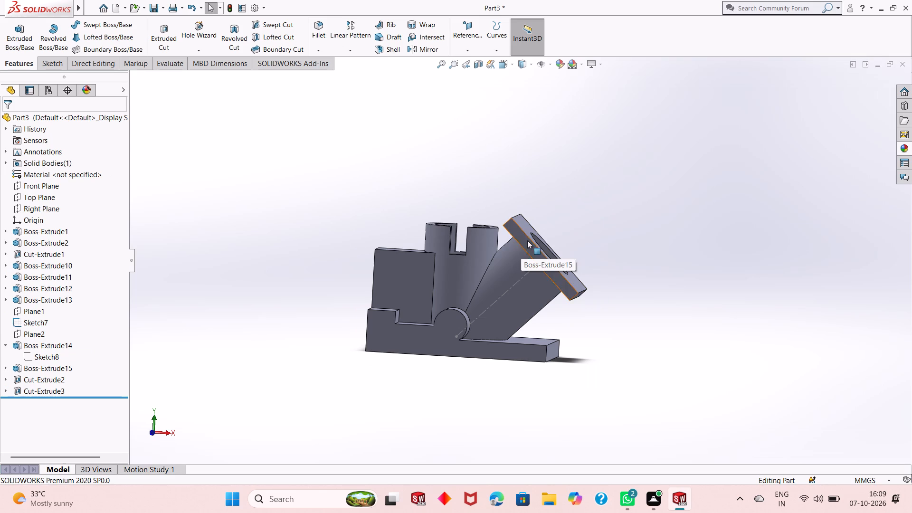
pyautogui.scroll(-1, 566, 261)
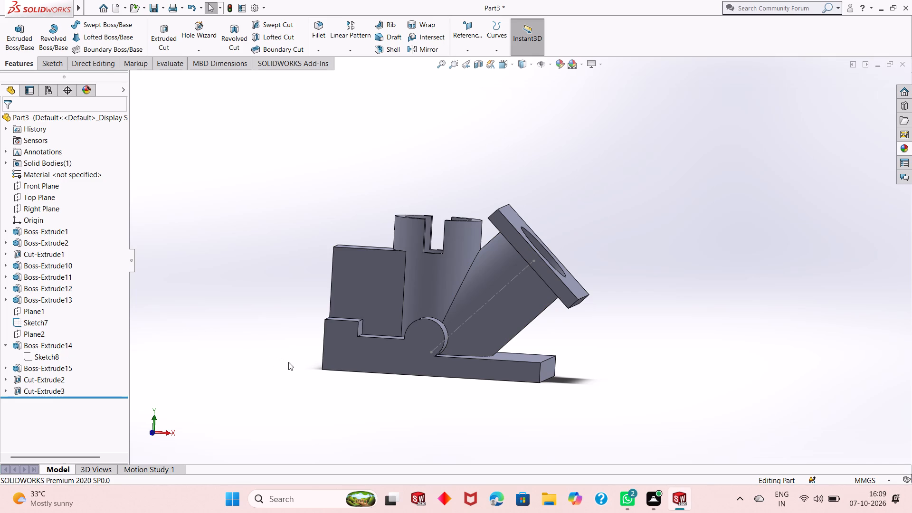
pyautogui.moveTo(292, 367); pyautogui.dragTo(254, 384, button='middle')
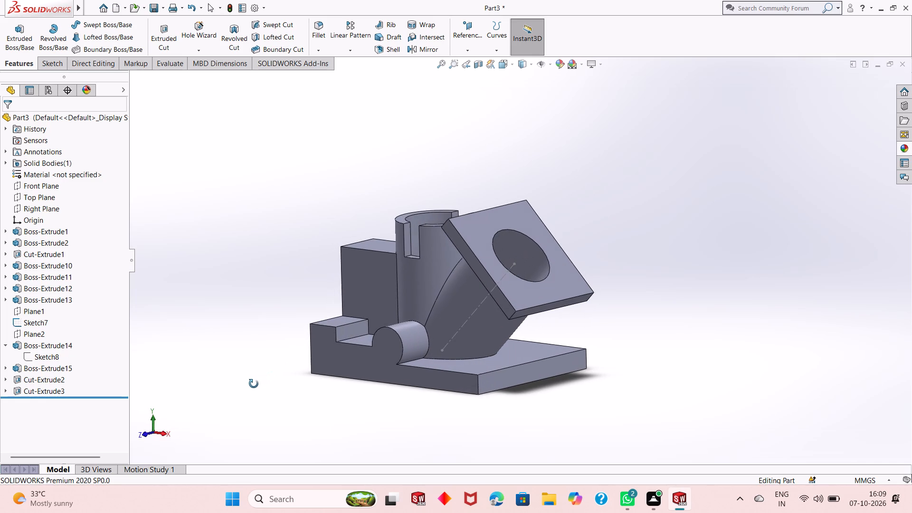
pyautogui.moveTo(254, 384); pyautogui.dragTo(252, 385, button='middle')
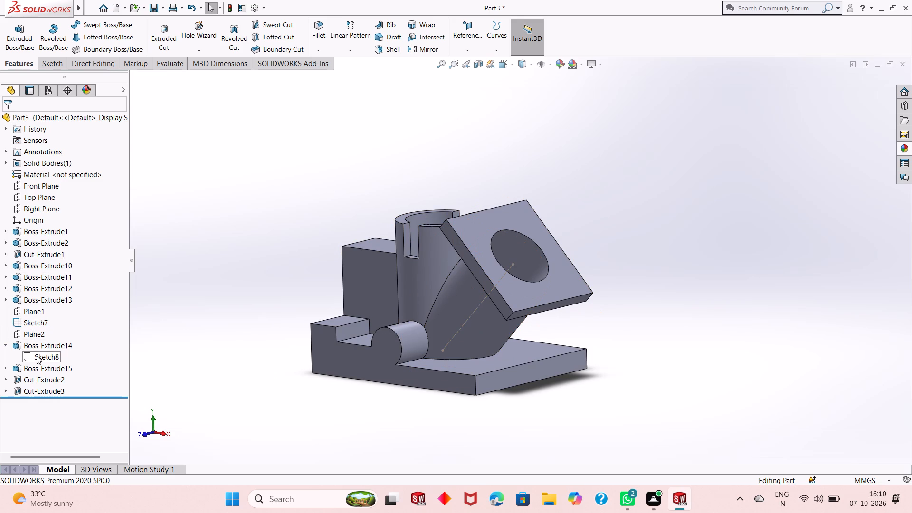
# Hide Sketch7, the construction line running along the angled boss's axis.
pyautogui.rightClick(35, 319)
pyautogui.click(43, 294)
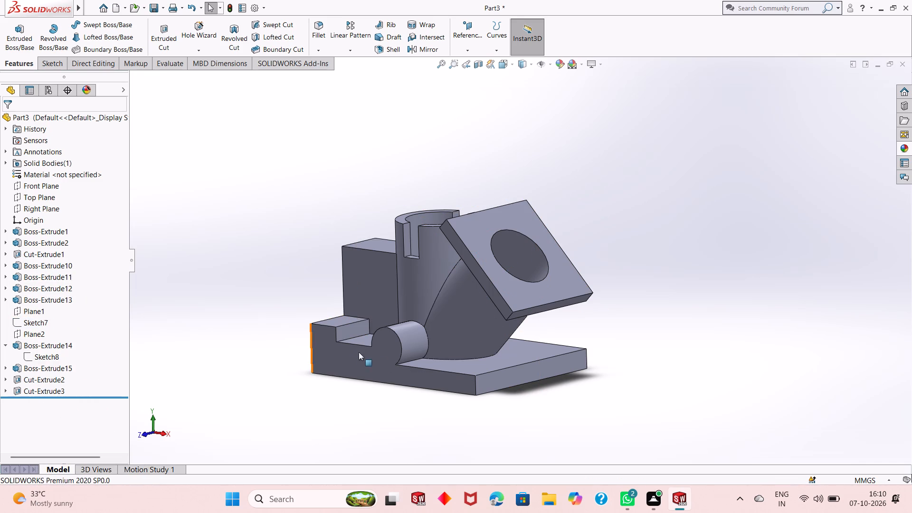
# Fillet the four corner edges of the square flange with a 6 mm radius.
pyautogui.moveTo(581, 314); pyautogui.dragTo(528, 373, button='middle')
pyautogui.scroll(1, 528, 373)
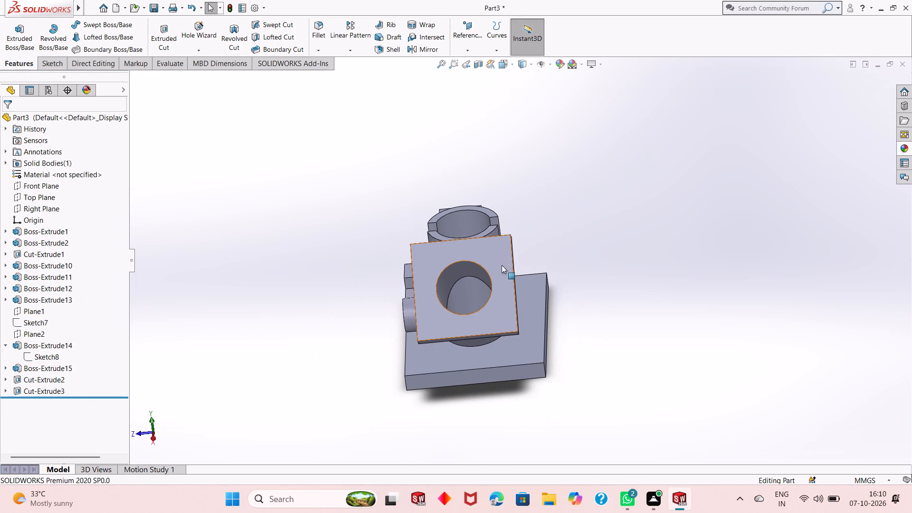
pyautogui.scroll(-3, 474, 287)
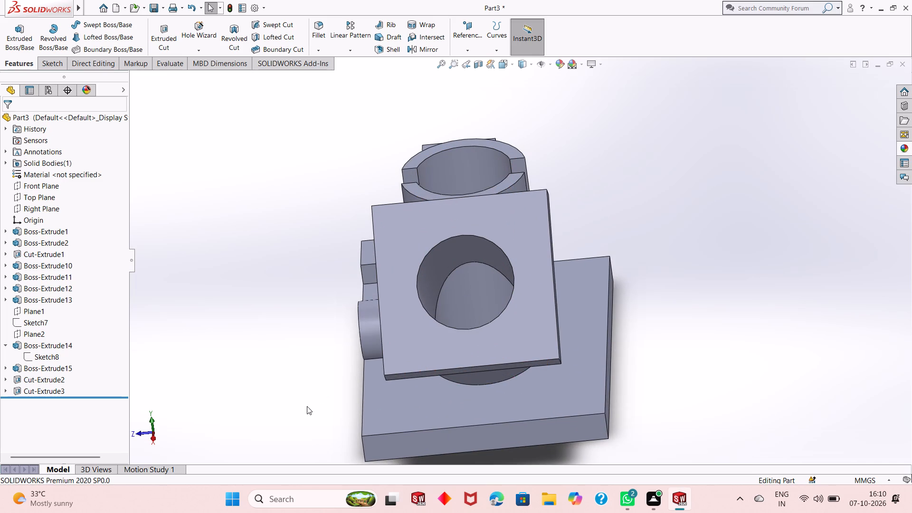
pyautogui.moveTo(307, 406); pyautogui.dragTo(318, 340, button='middle')
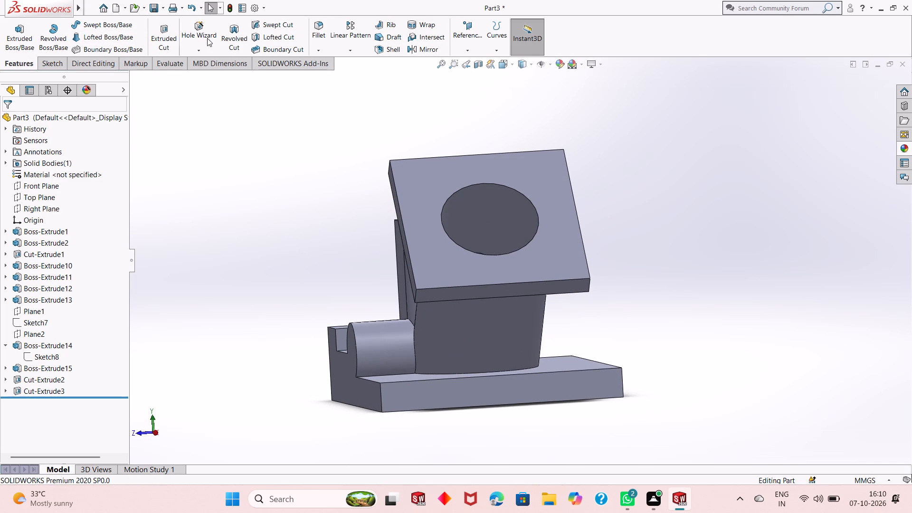
pyautogui.click(320, 30)
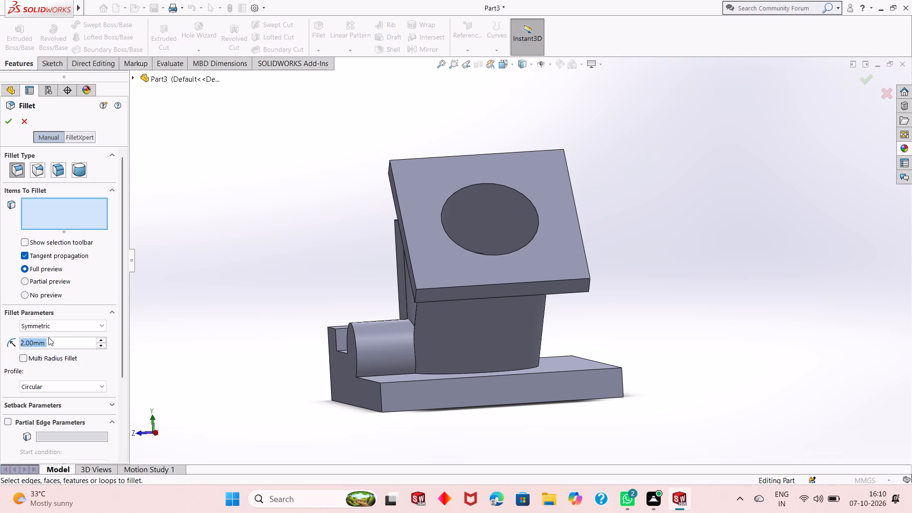
pyautogui.press('6')
pyautogui.press('Return')
pyautogui.scroll(-2, 408, 326)
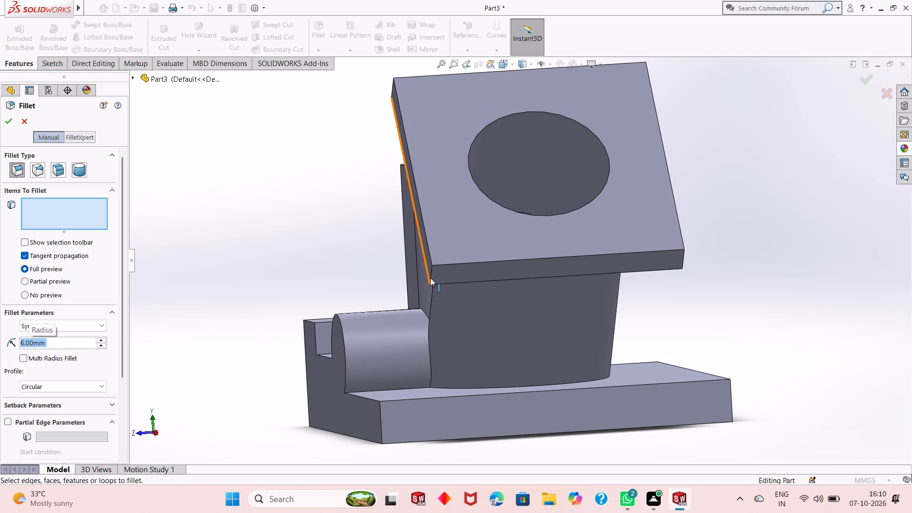
pyautogui.click(430, 278)
pyautogui.click(684, 260)
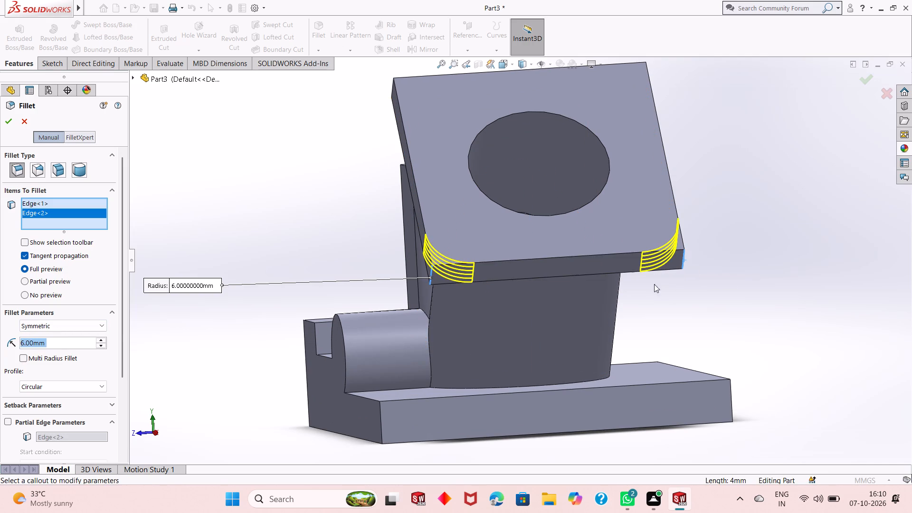
pyautogui.moveTo(463, 247); pyautogui.dragTo(568, 306, button='middle')
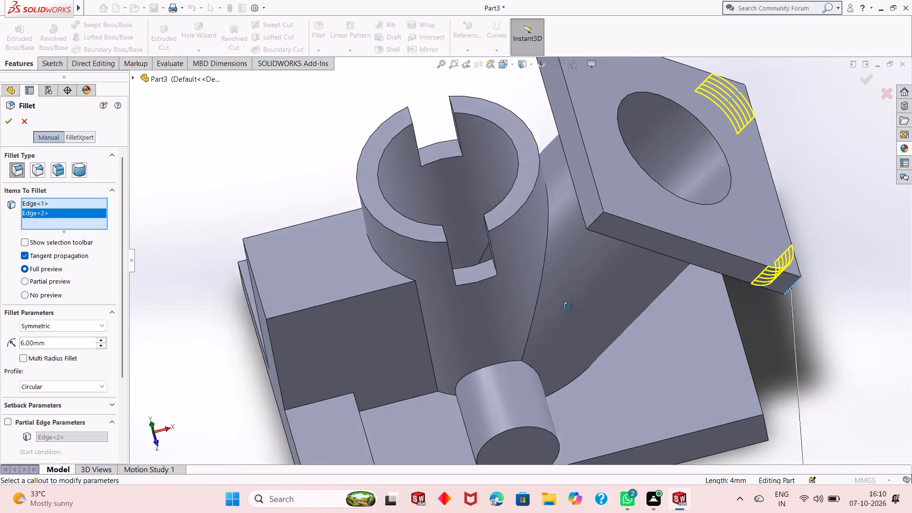
pyautogui.moveTo(568, 306); pyautogui.dragTo(571, 317, button='middle')
pyautogui.scroll(2, 541, 261)
pyautogui.scroll(-2, 588, 151)
pyautogui.moveTo(535, 228); pyautogui.dragTo(537, 263, button='middle')
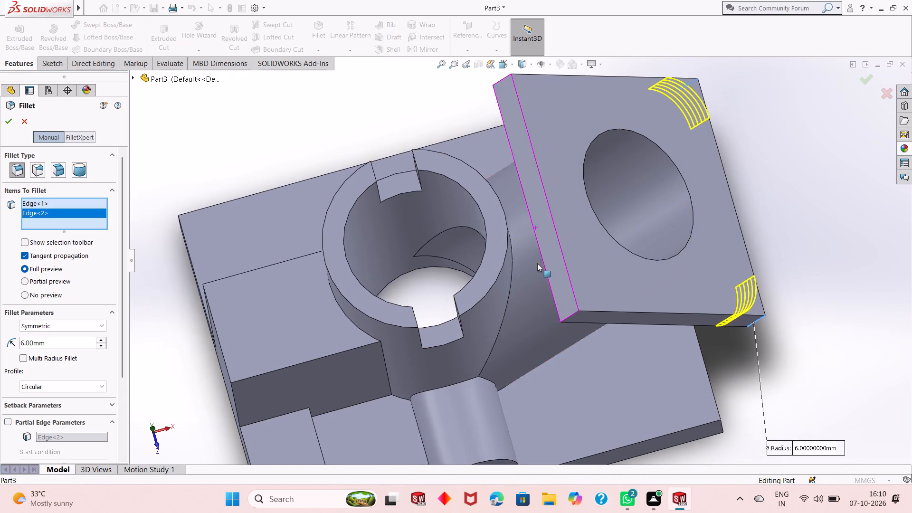
pyautogui.scroll(1, 525, 194)
pyautogui.scroll(-2, 559, 140)
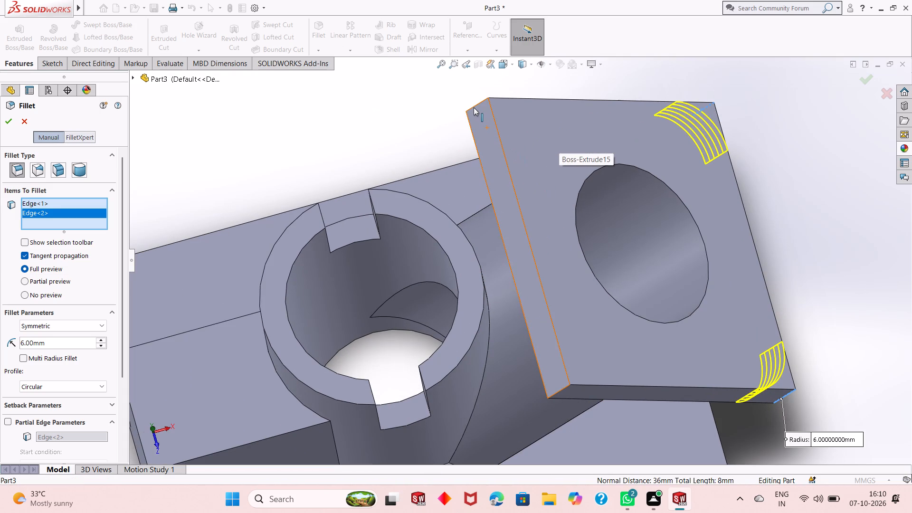
pyautogui.click(474, 107)
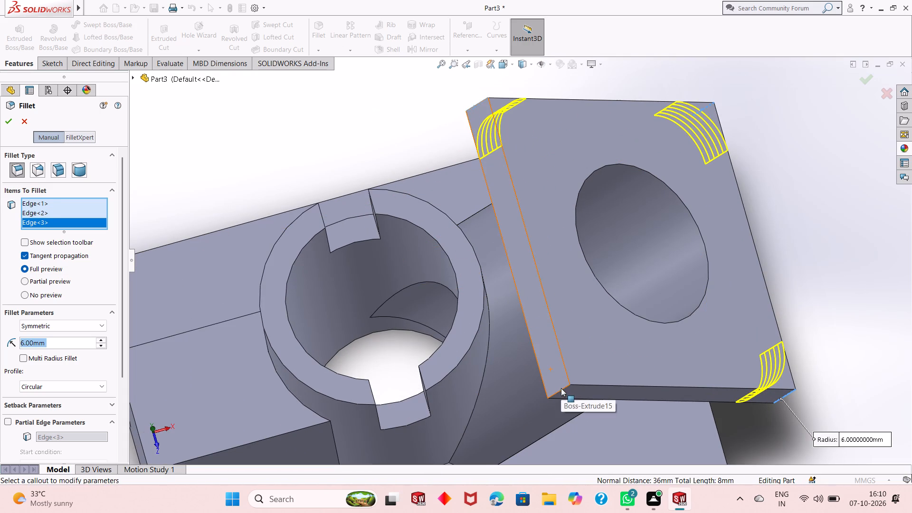
pyautogui.click(562, 388)
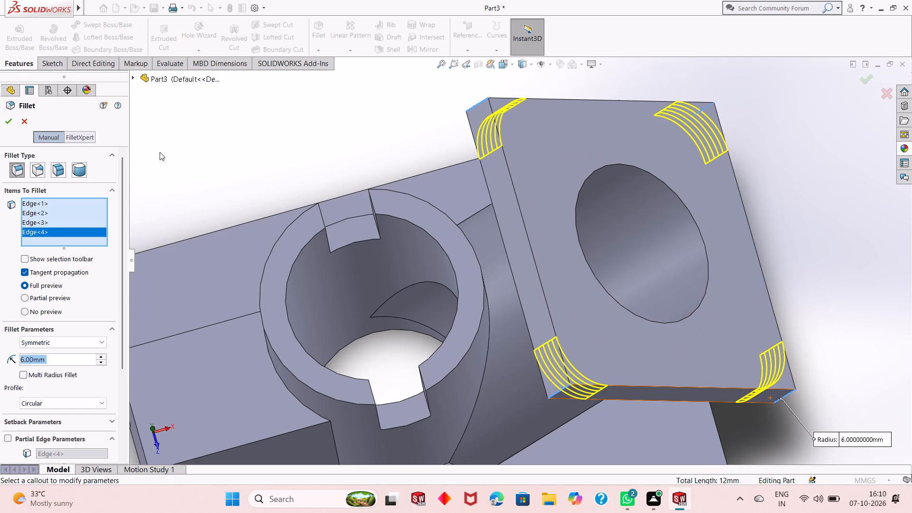
pyautogui.click(3, 120)
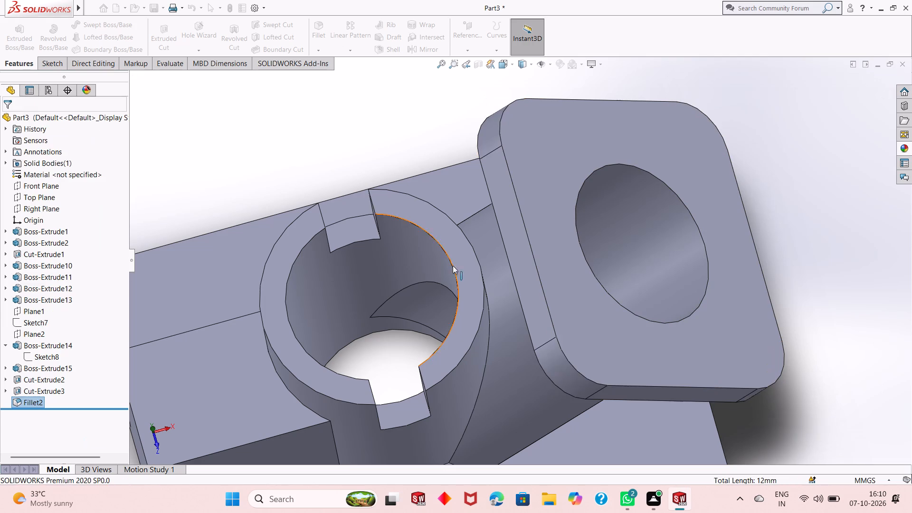
# Start a new sketch on the outer face of the square flange.
pyautogui.moveTo(479, 295); pyautogui.dragTo(475, 263, button='middle')
pyautogui.scroll(3, 476, 267)
pyautogui.moveTo(667, 344); pyautogui.dragTo(664, 300, button='middle')
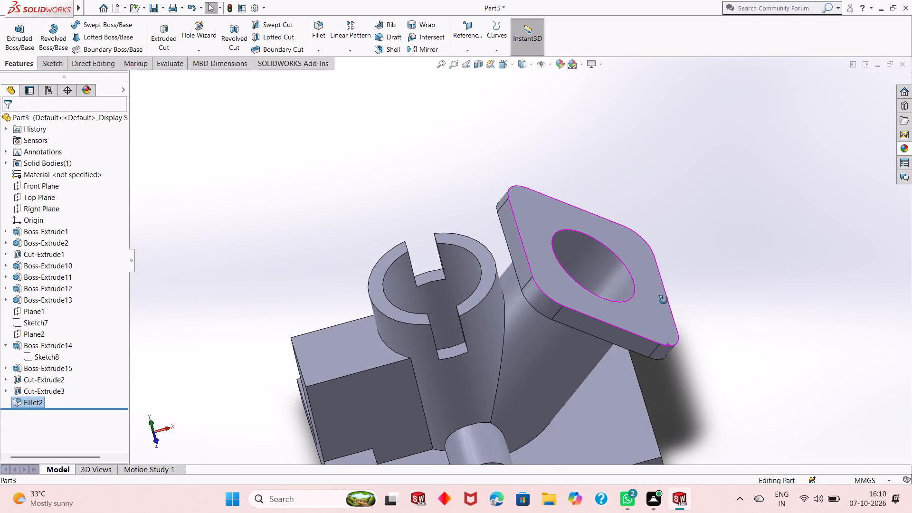
pyautogui.moveTo(664, 300); pyautogui.dragTo(624, 294, button='middle')
pyautogui.scroll(1, 624, 294)
pyautogui.click(678, 254)
pyautogui.click(724, 228)
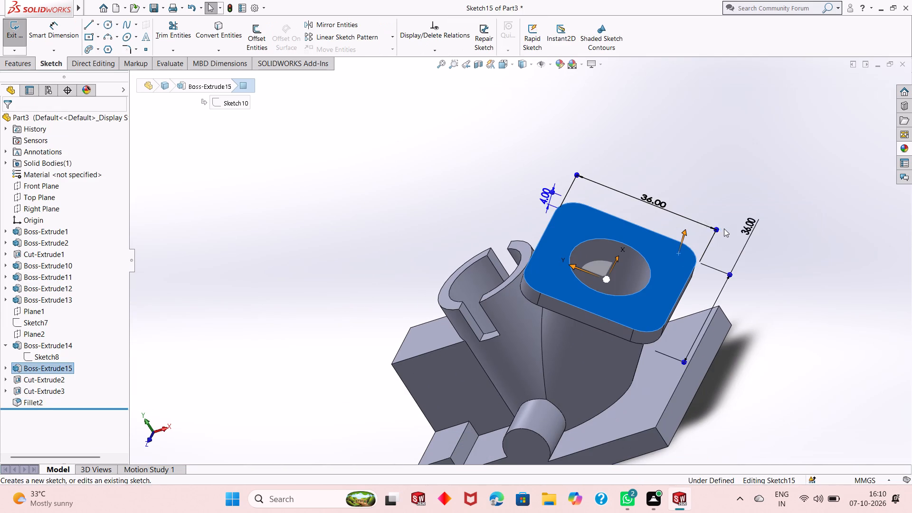
pyautogui.hotkey('ctrl', '8')
pyautogui.click(652, 273)
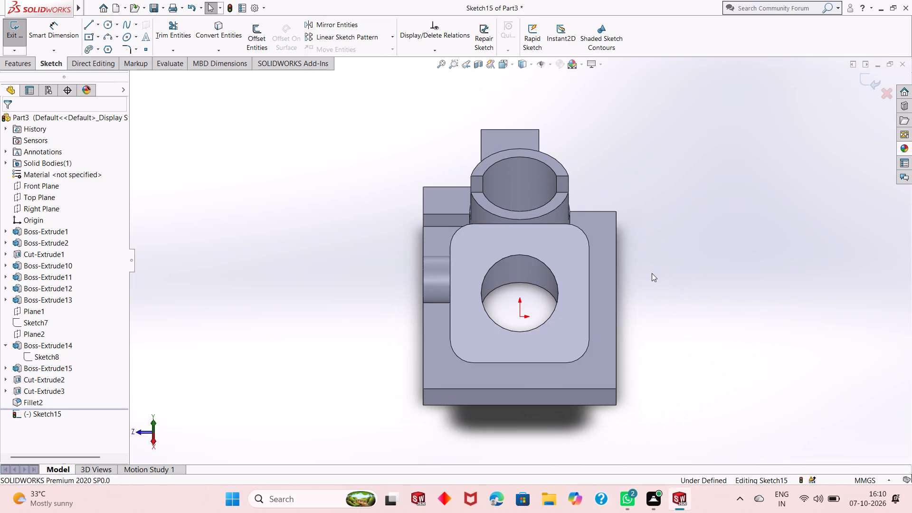
# Sketch circles about 4.5, 5.4 and 6.7 mm in diameter, centred on three flange corner arcs, omitting the lower corner away from the short cylinder.
pyautogui.click(107, 25)
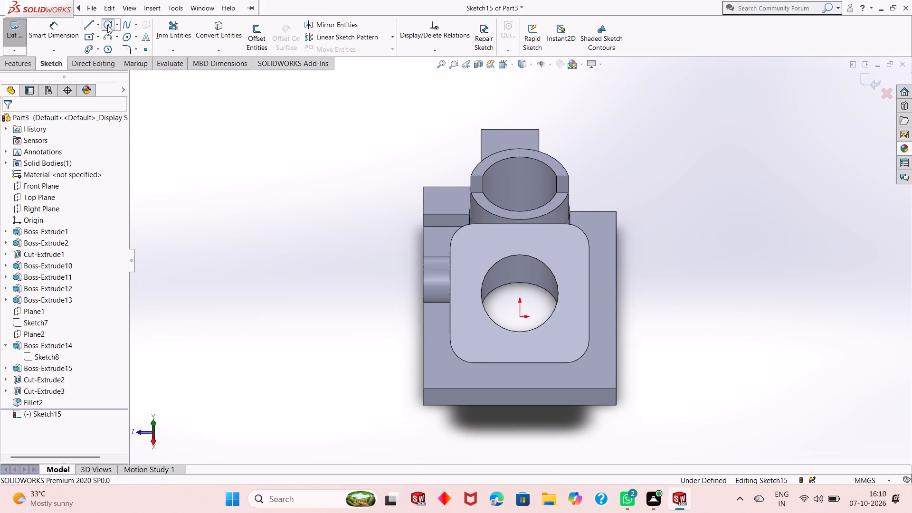
pyautogui.click(474, 247)
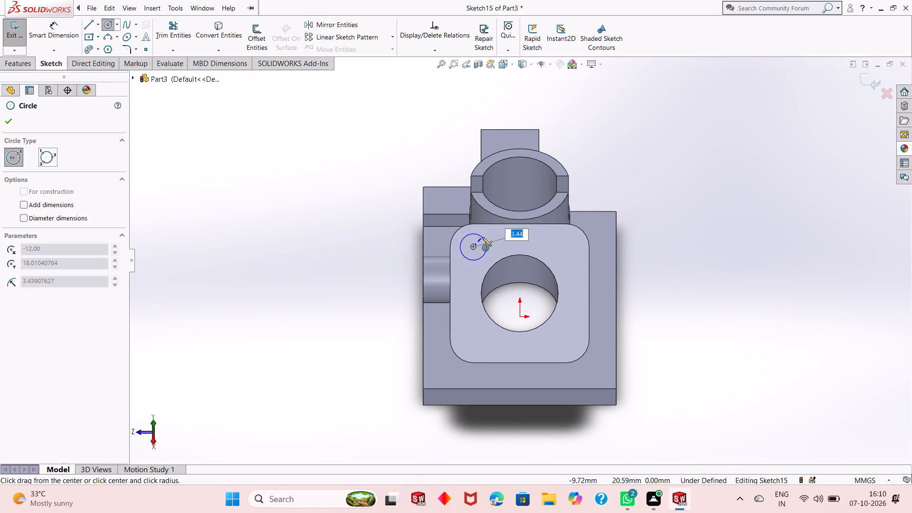
pyautogui.click(481, 242)
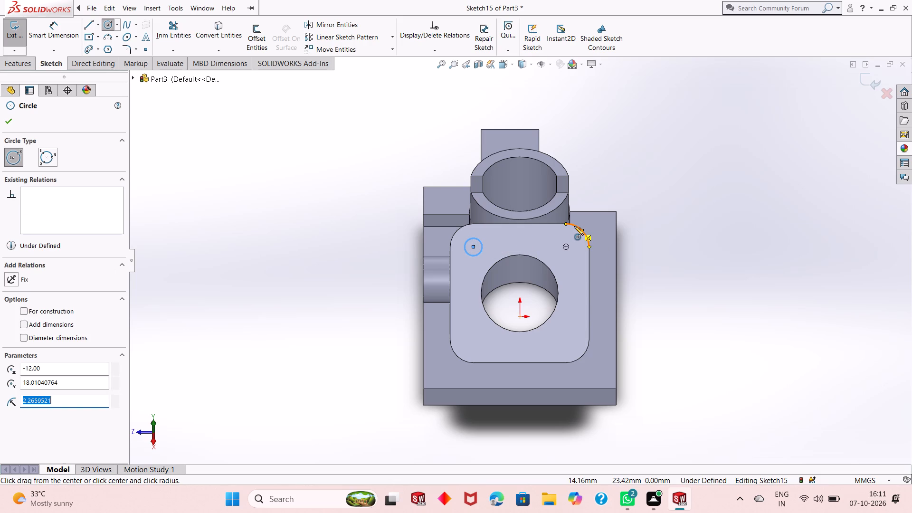
pyautogui.click(565, 246)
pyautogui.click(566, 237)
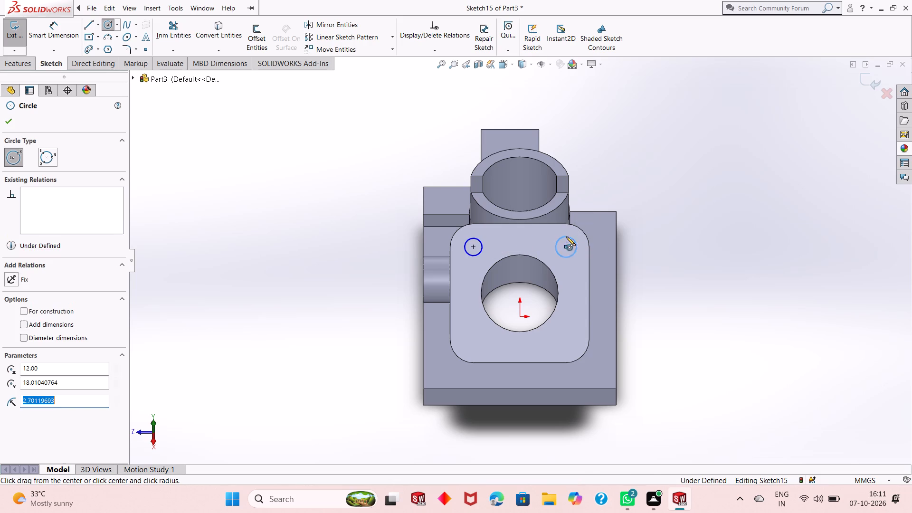
pyautogui.click(474, 339)
pyautogui.click(477, 327)
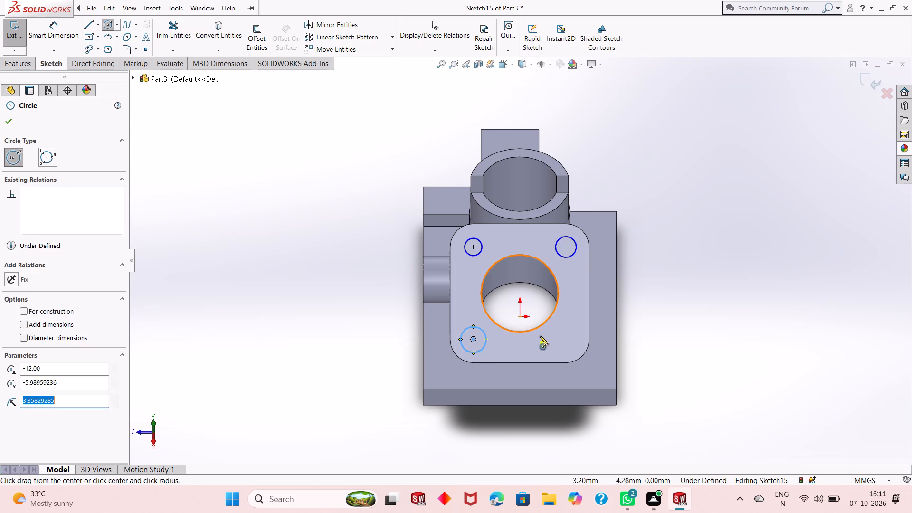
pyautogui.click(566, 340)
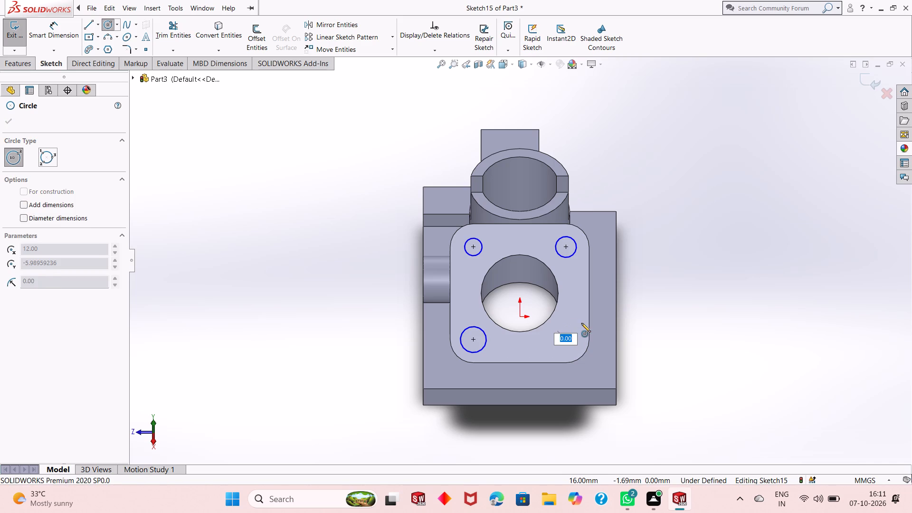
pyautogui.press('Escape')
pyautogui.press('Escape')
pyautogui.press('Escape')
# Sketch a circle about 7 mm in diameter, centred on the flange's remaining lower corner arc.
pyautogui.click(107, 28)
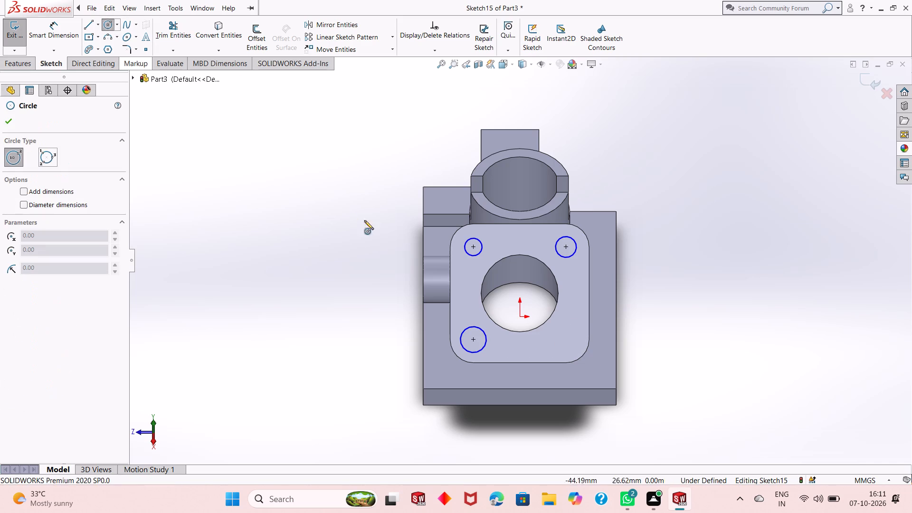
pyautogui.click(567, 339)
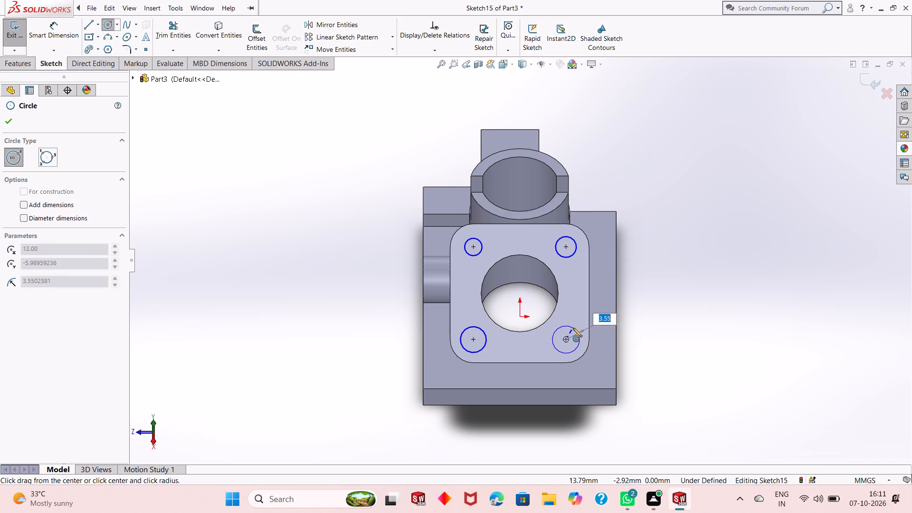
pyautogui.click(573, 328)
pyautogui.press('Escape')
pyautogui.press('Escape')
pyautogui.press('Escape')
pyautogui.press('Escape')
# Dimension the smallest corner circle, at the upper corner on the short cylinder's side, to a diameter of 4 mm.
pyautogui.click(62, 29)
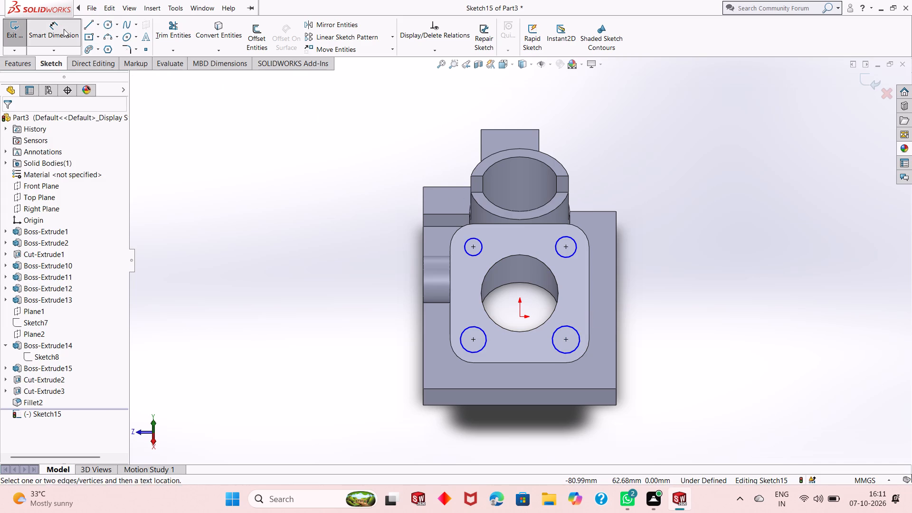
pyautogui.click(463, 249)
pyautogui.click(332, 332)
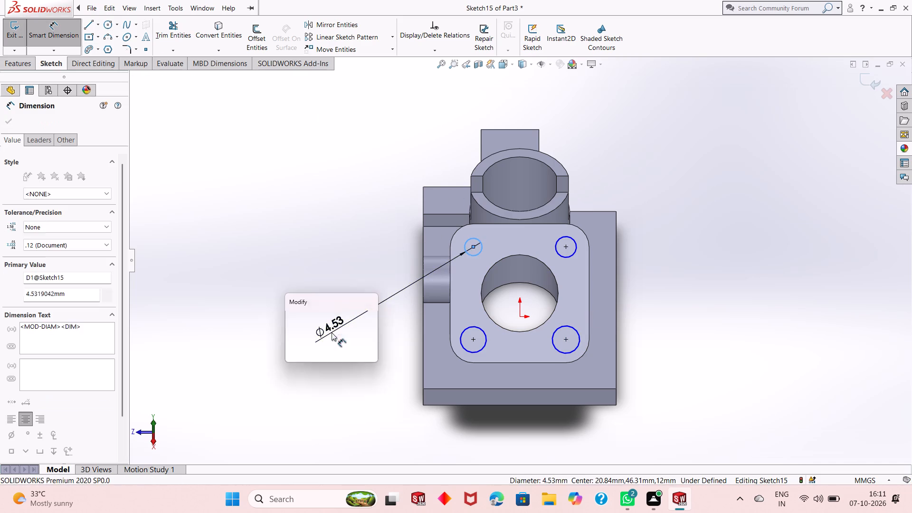
pyautogui.press('4')
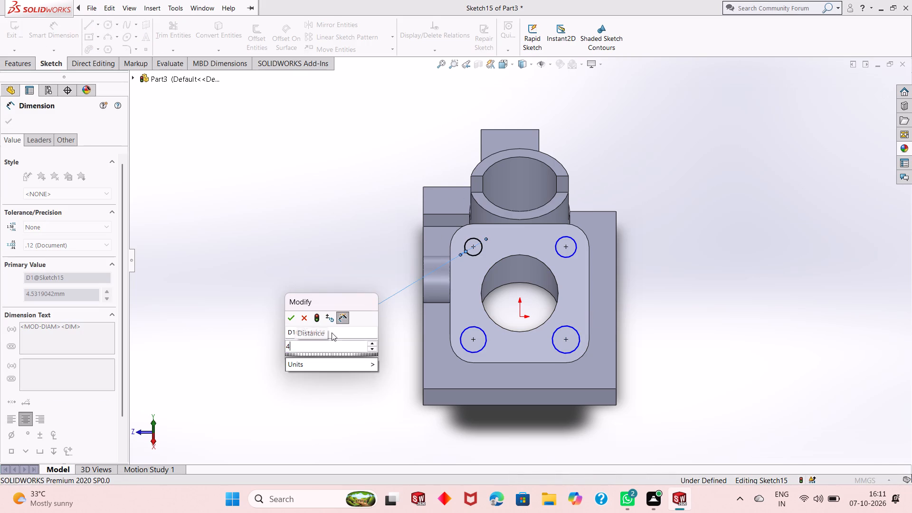
pyautogui.press('Return')
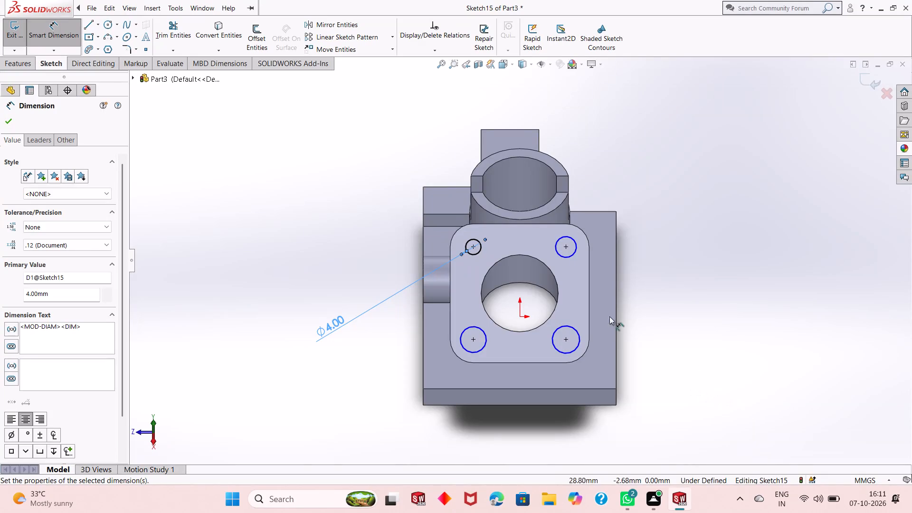
pyautogui.scroll(1, 533, 293)
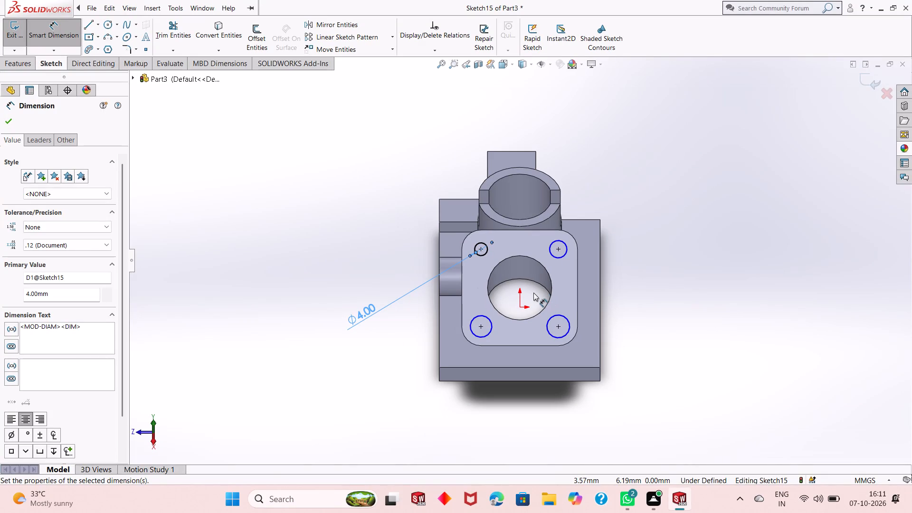
pyautogui.scroll(-1, 533, 293)
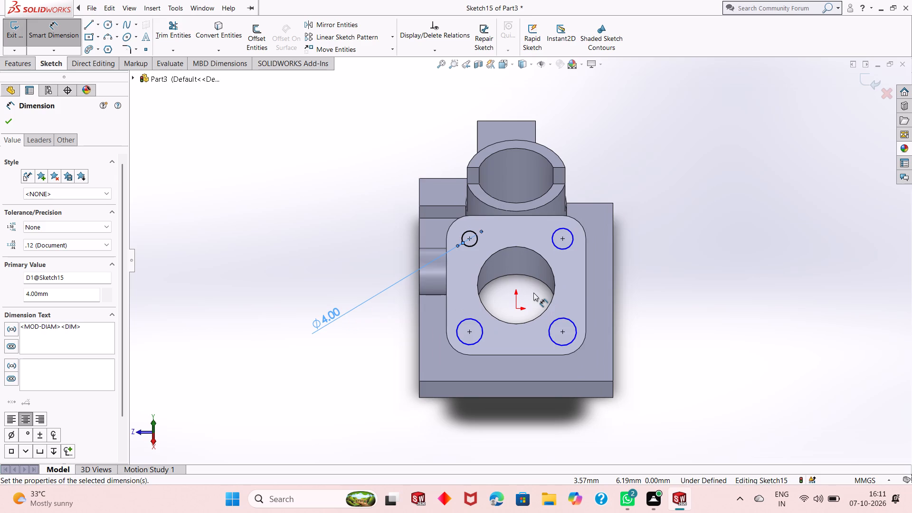
pyautogui.scroll(-1, 533, 293)
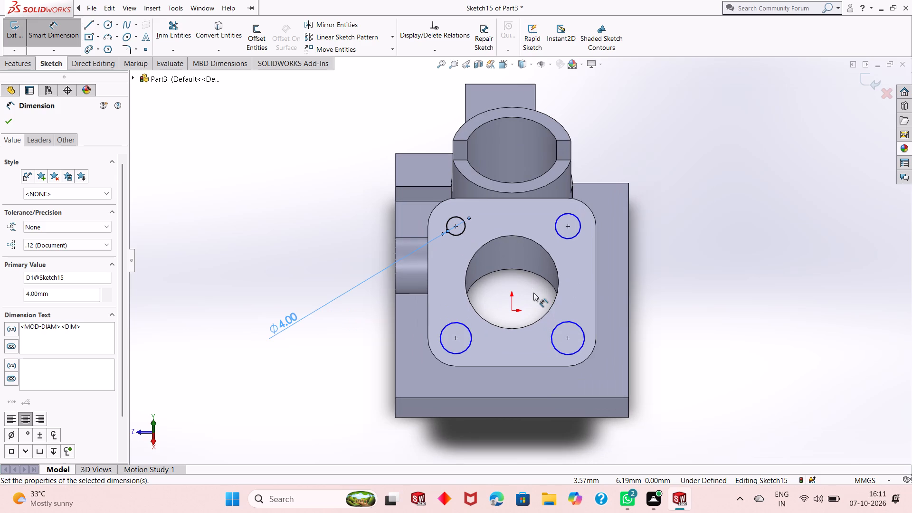
pyautogui.moveTo(609, 272); pyautogui.dragTo(643, 262, button='middle')
pyautogui.moveTo(643, 262); pyautogui.dragTo(633, 268, button='middle')
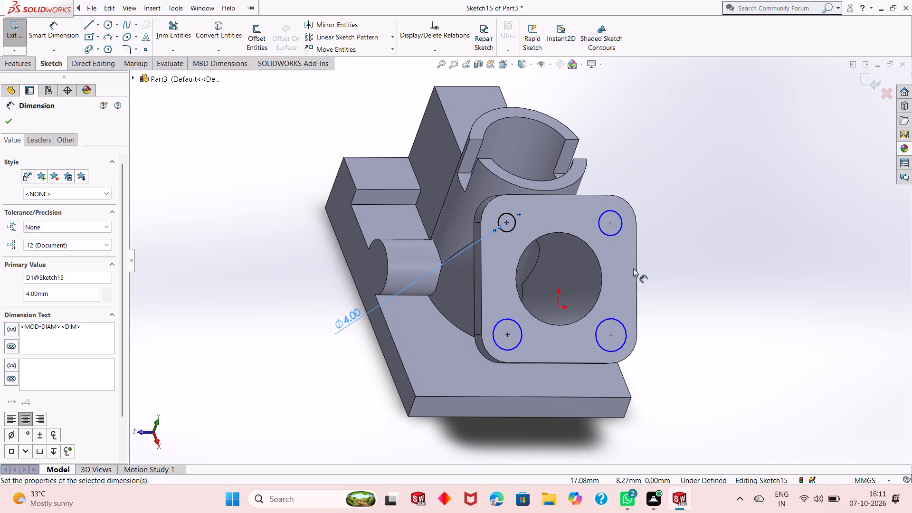
pyautogui.press('Escape')
pyautogui.press('Escape')
pyautogui.press('Escape')
pyautogui.press('Escape')
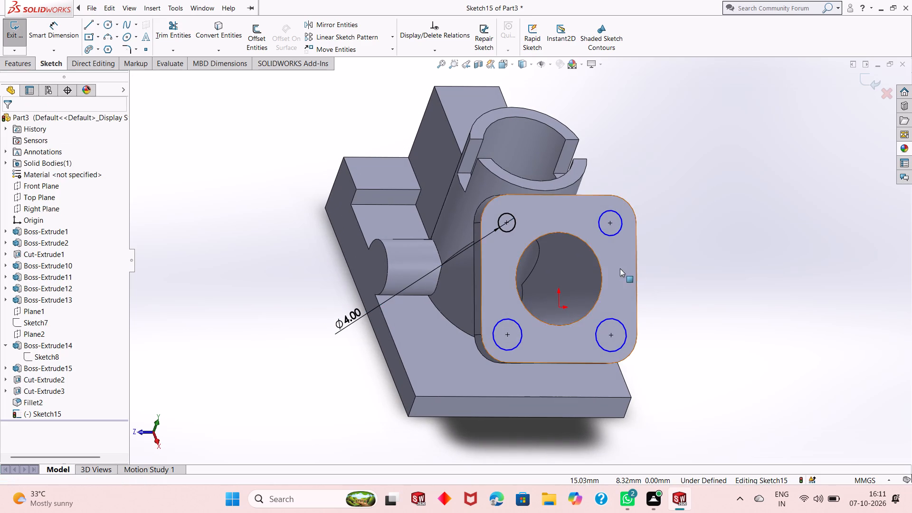
# Add an Equal relation between all four corner circles on the flange.
pyautogui.scroll(1, 598, 268)
pyautogui.scroll(-3, 557, 241)
pyautogui.press('Escape')
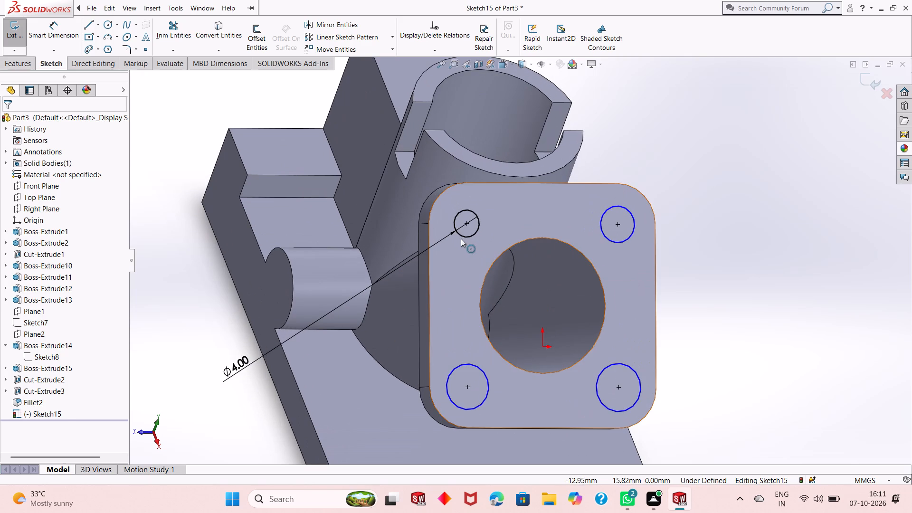
pyautogui.click(466, 237)
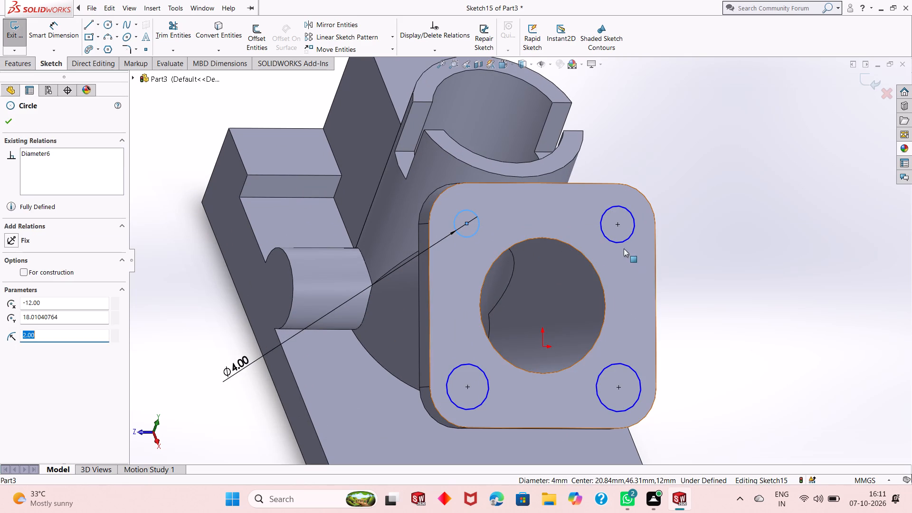
pyautogui.keyDown('ctrl'); pyautogui.click(617, 244); pyautogui.keyUp('ctrl')
pyautogui.keyDown('ctrl'); pyautogui.click(622, 363); pyautogui.keyUp('ctrl')
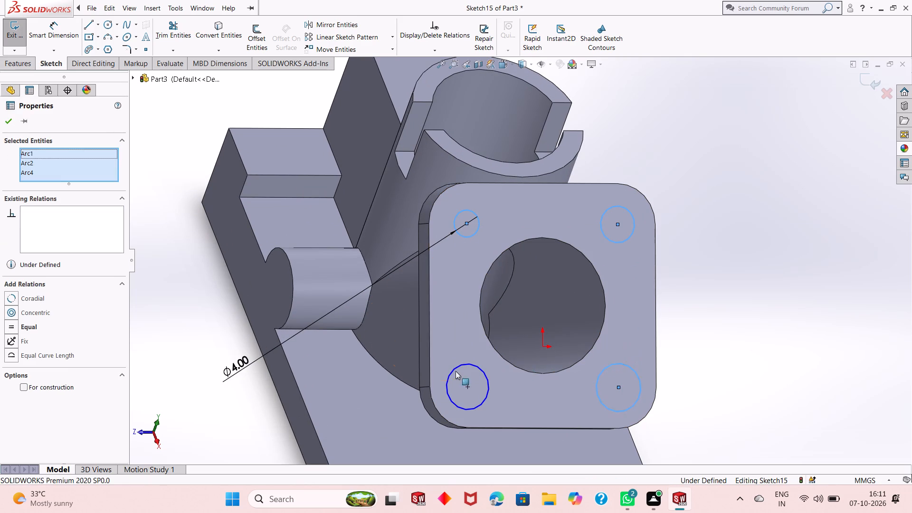
pyautogui.keyDown('ctrl'); pyautogui.click(455, 370); pyautogui.keyUp('ctrl')
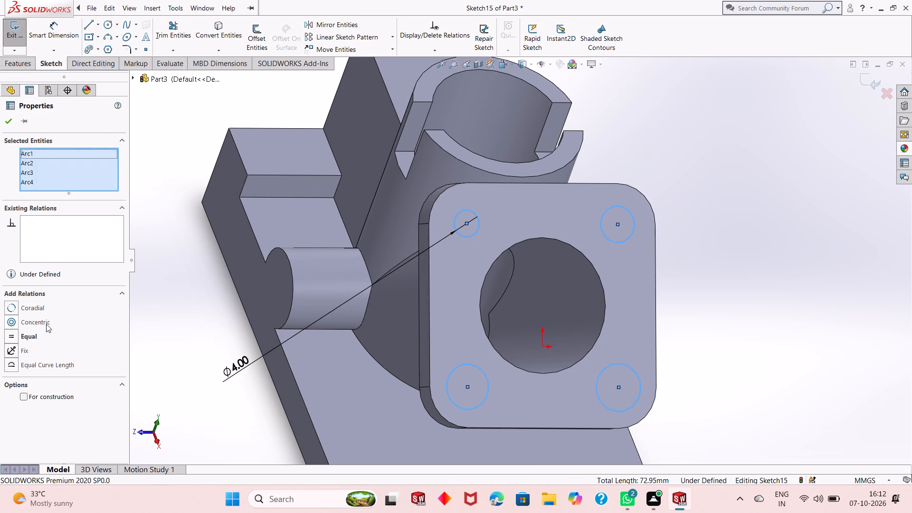
pyautogui.click(27, 337)
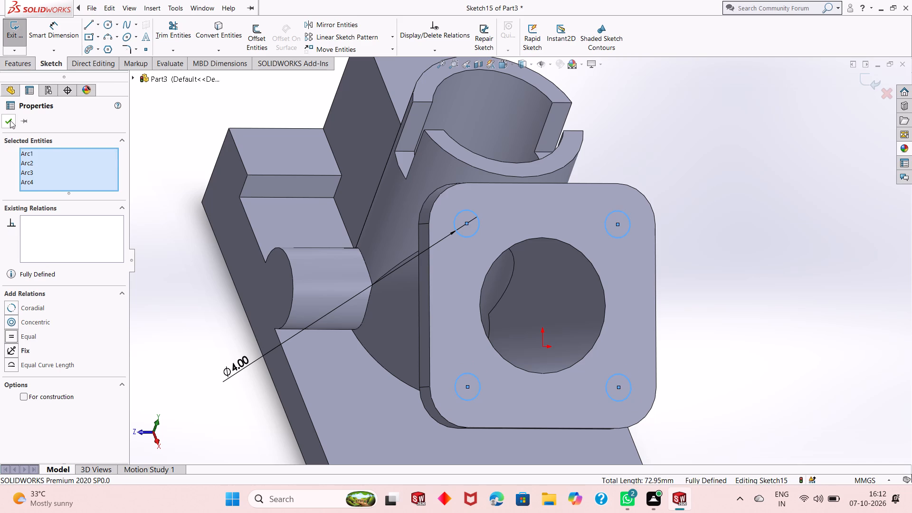
pyautogui.click(10, 120)
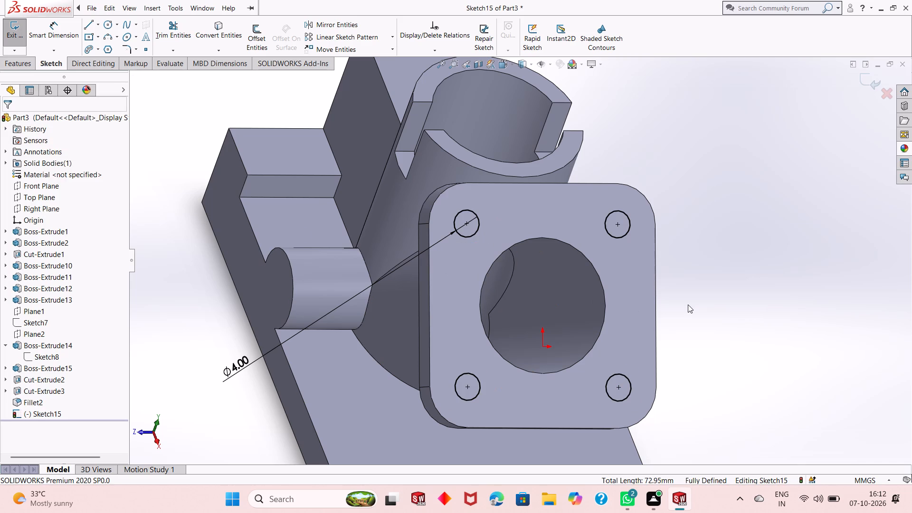
# Cut the four corner circles through the square flange with a Blind Extruded Cut 4 mm deep.
pyautogui.hotkey('ctrl', '8')
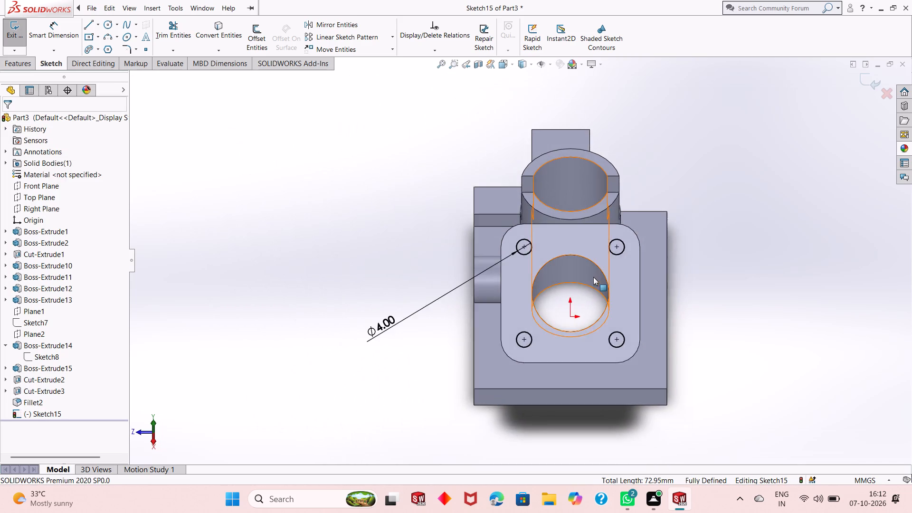
pyautogui.scroll(-3, 592, 274)
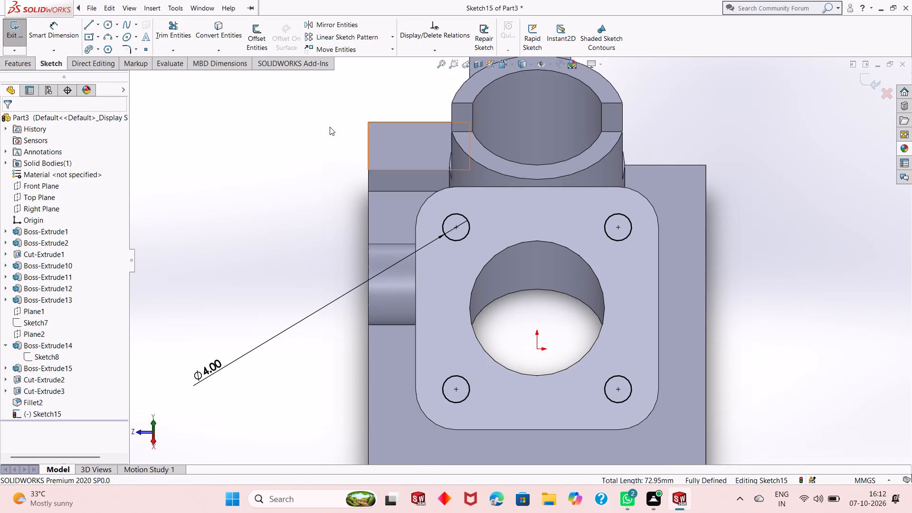
pyautogui.click(20, 68)
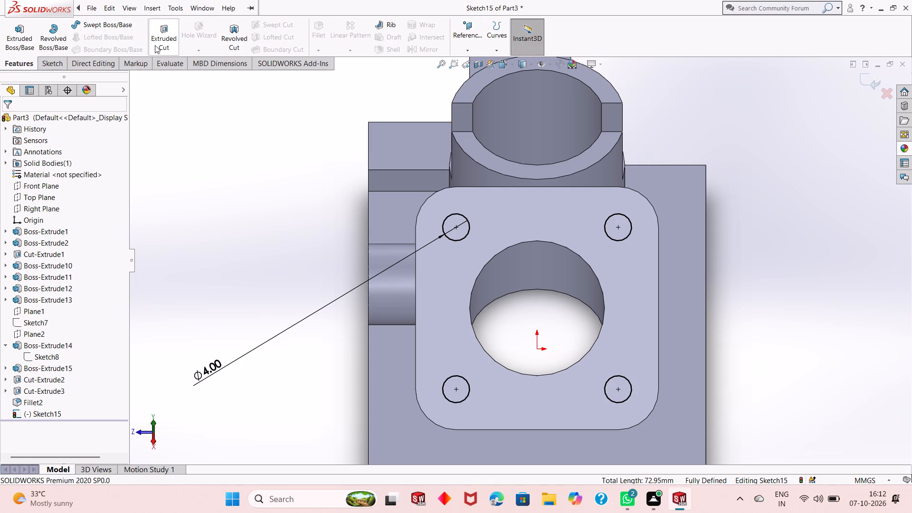
pyautogui.click(155, 45)
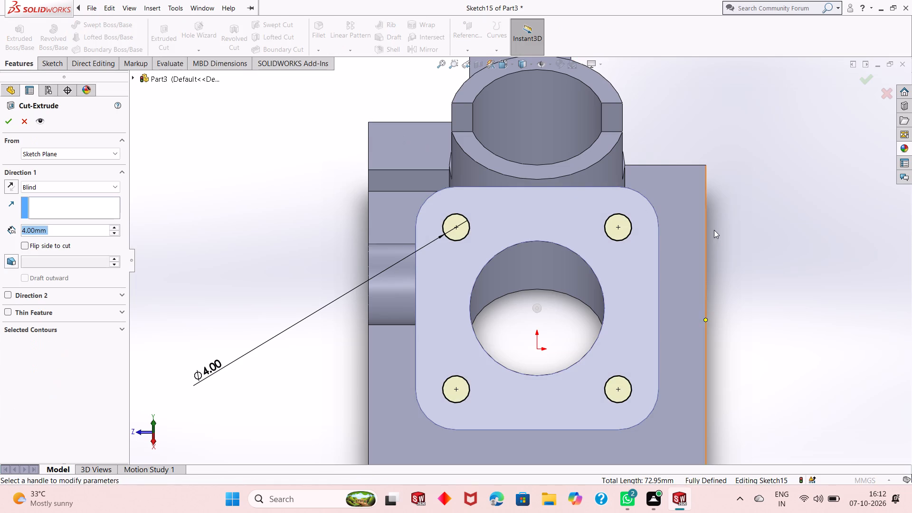
pyautogui.moveTo(715, 230); pyautogui.dragTo(788, 196, button='middle')
pyautogui.scroll(4, 603, 215)
pyautogui.scroll(-1, 794, 165)
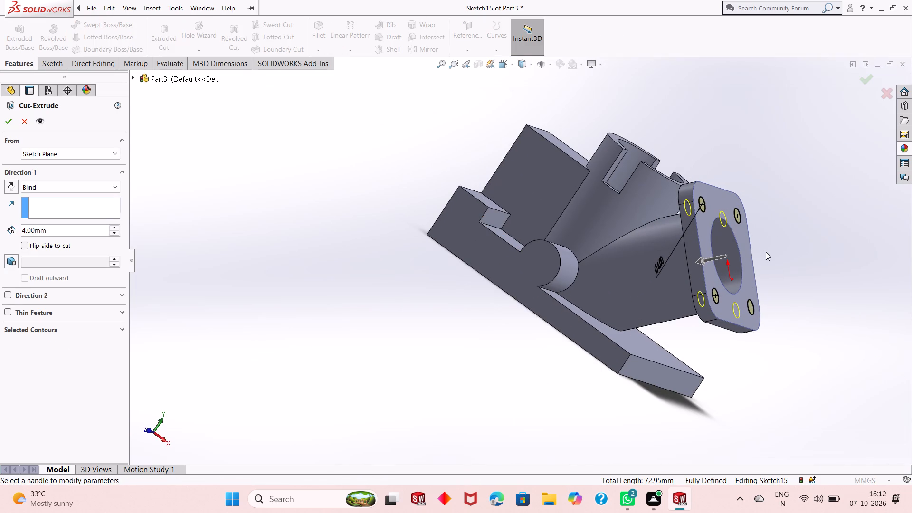
pyautogui.moveTo(766, 251); pyautogui.dragTo(775, 282, button='middle')
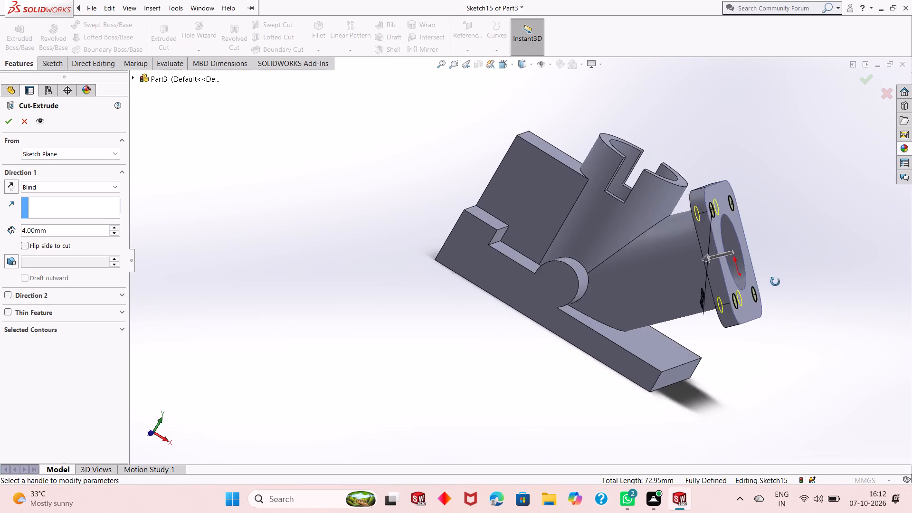
pyautogui.moveTo(775, 282); pyautogui.dragTo(757, 321, button='middle')
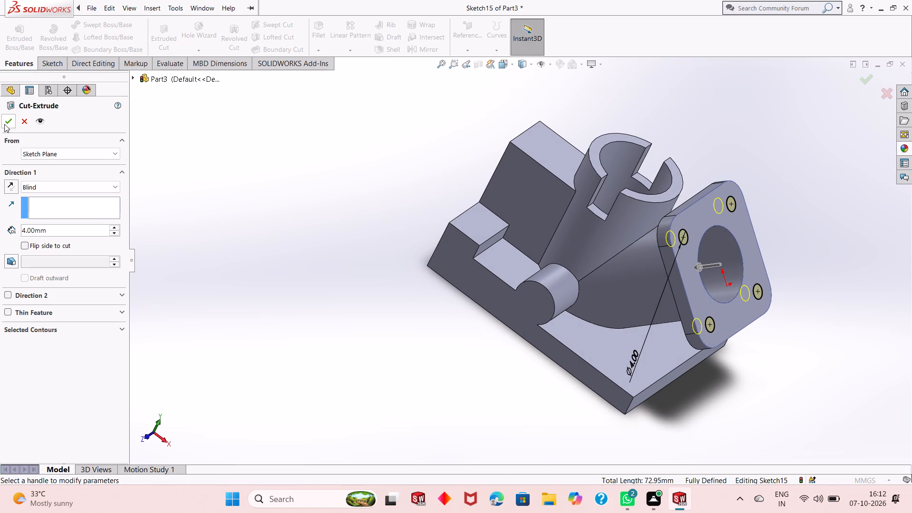
pyautogui.click(4, 124)
pyautogui.click(345, 191)
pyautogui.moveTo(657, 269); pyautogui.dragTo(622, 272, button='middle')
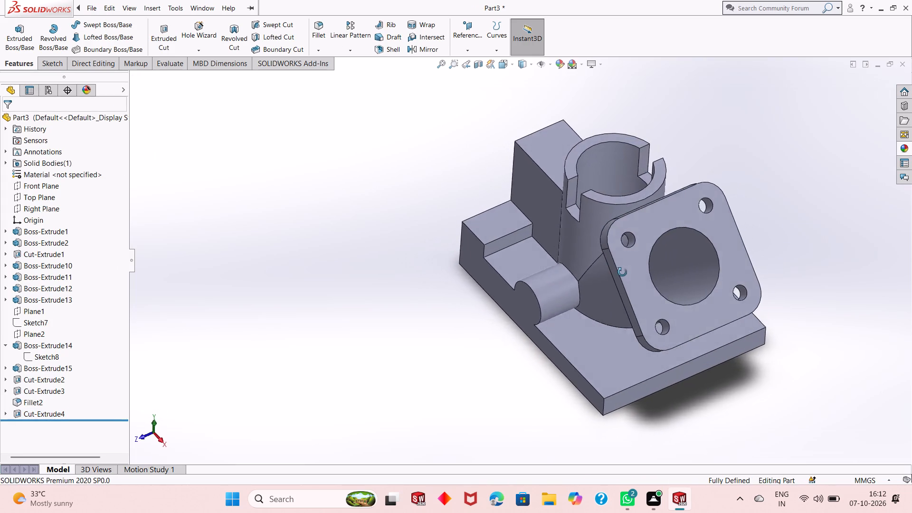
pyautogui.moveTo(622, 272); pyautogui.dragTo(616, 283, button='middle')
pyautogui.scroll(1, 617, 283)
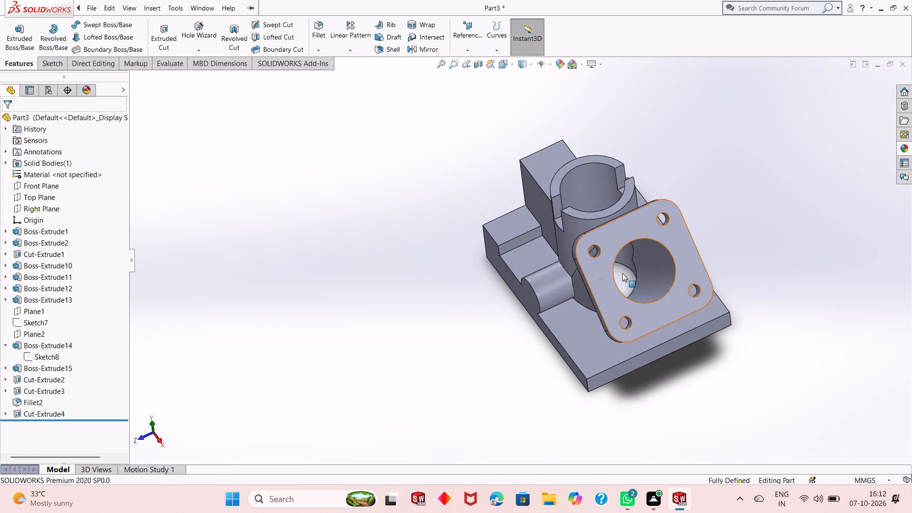
# Examine the square flange with its corner holes, the slotted tube and the base from several angles.
pyautogui.scroll(-1, 743, 212)
pyautogui.moveTo(673, 266); pyautogui.dragTo(670, 217, button='middle')
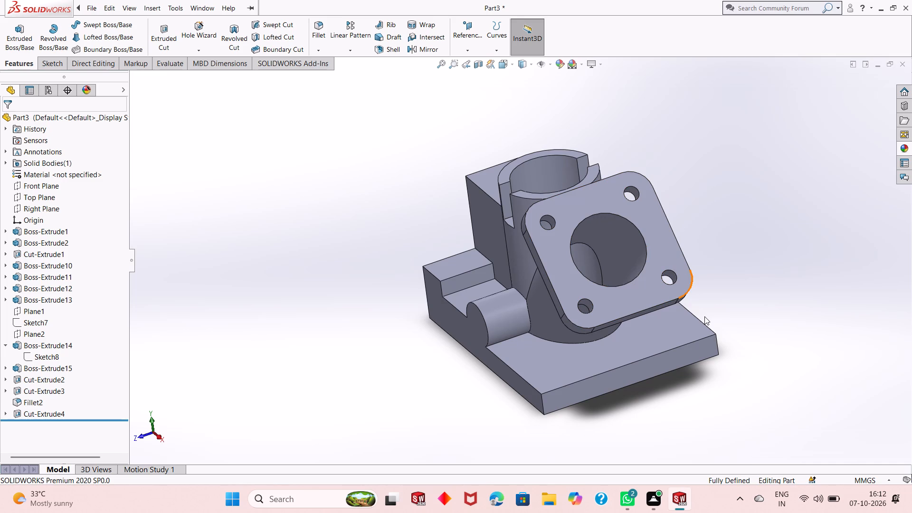
pyautogui.moveTo(707, 321); pyautogui.dragTo(699, 301, button='middle')
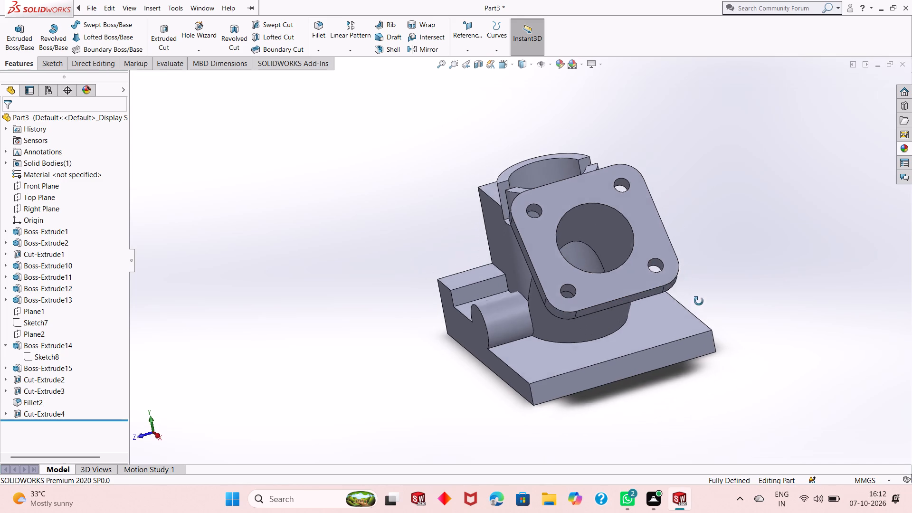
pyautogui.moveTo(699, 301); pyautogui.dragTo(709, 243, button='middle')
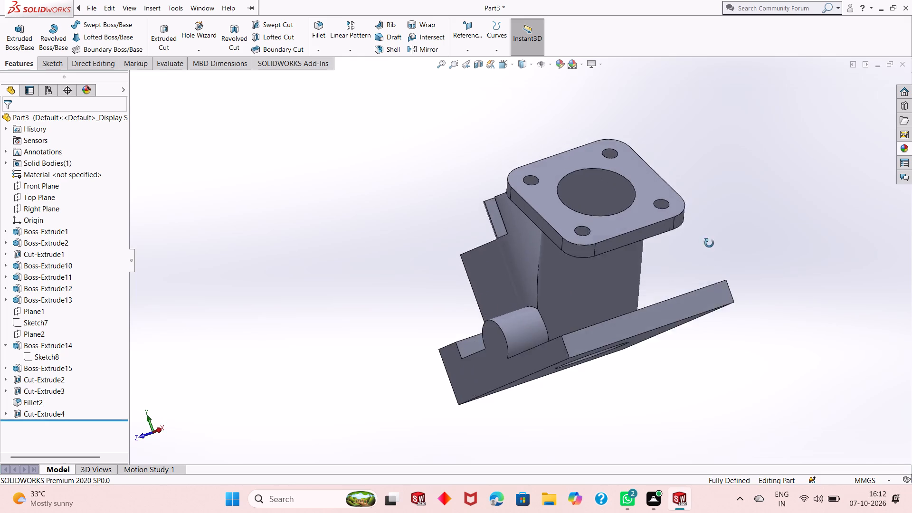
pyautogui.moveTo(709, 243); pyautogui.dragTo(723, 286, button='middle')
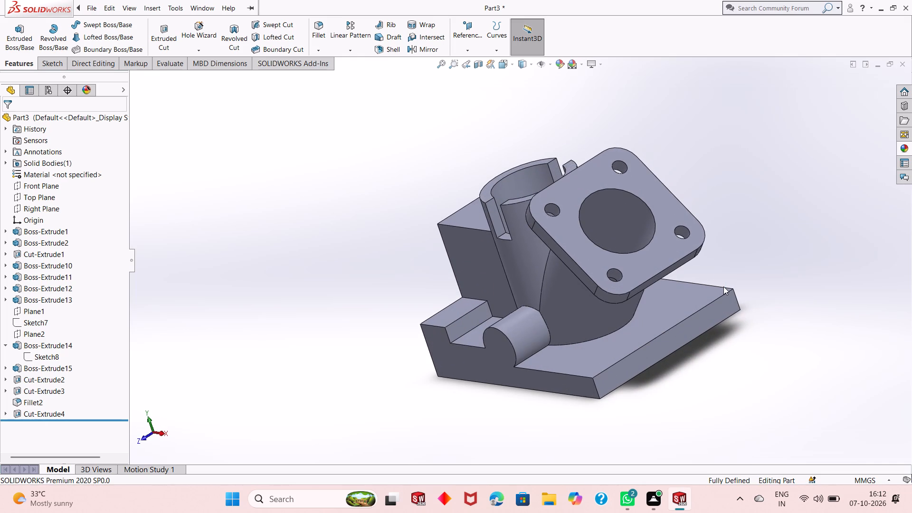
pyautogui.scroll(-1, 677, 264)
pyautogui.moveTo(632, 268); pyautogui.dragTo(661, 269, button='middle')
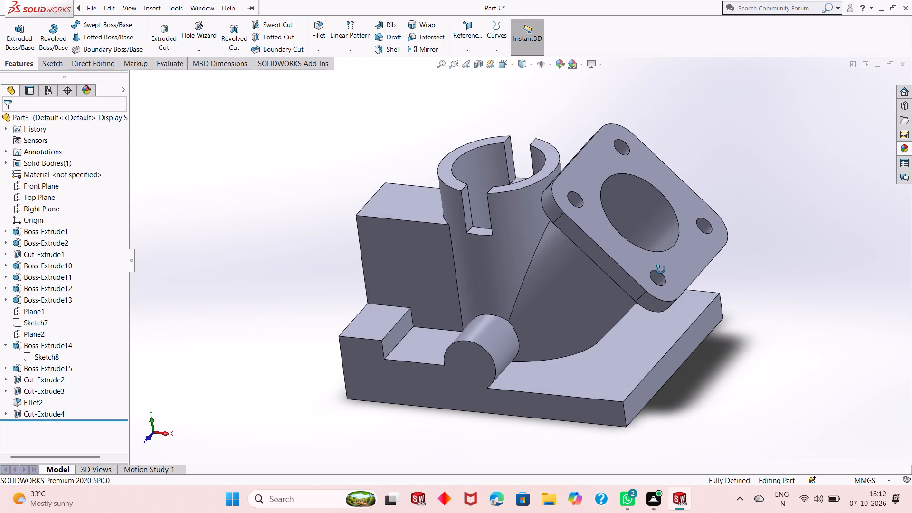
pyautogui.moveTo(661, 269); pyautogui.dragTo(669, 290, button='middle')
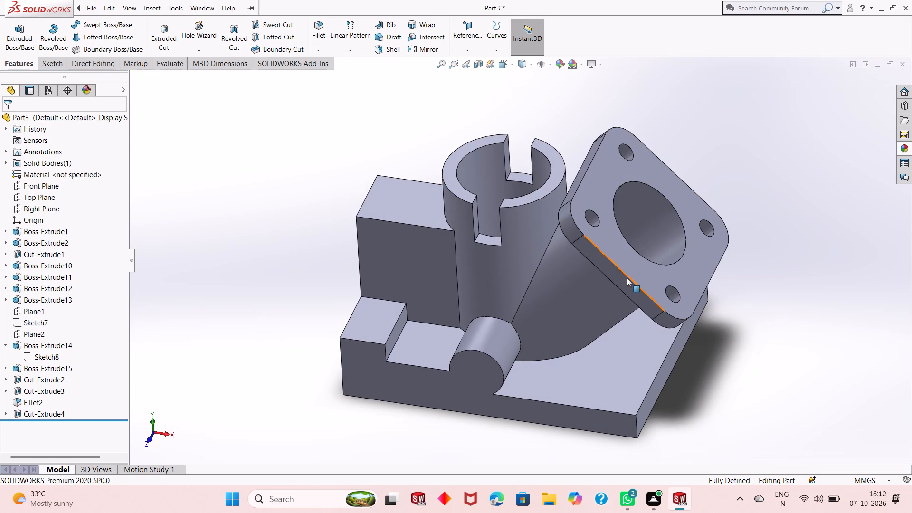
# Start a sketch on the square flange's narrow side face, viewed normal to that face.
pyautogui.click(625, 277)
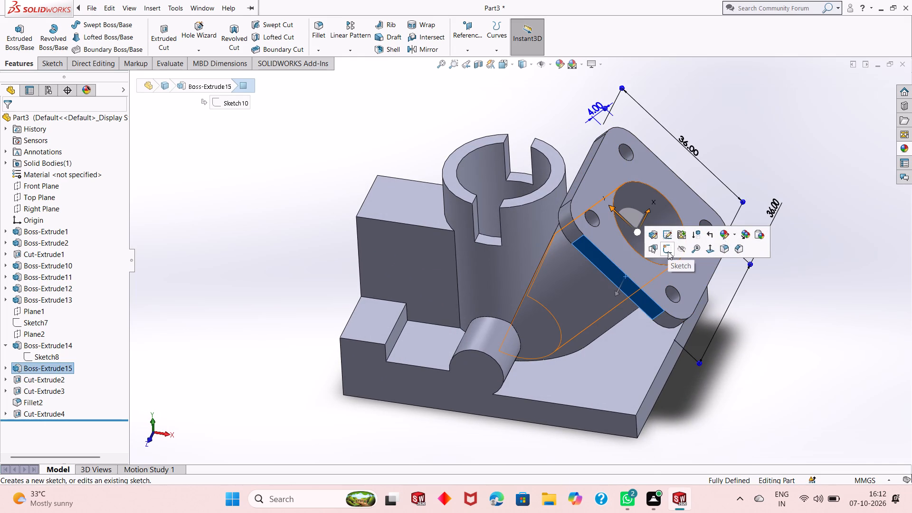
pyautogui.click(668, 251)
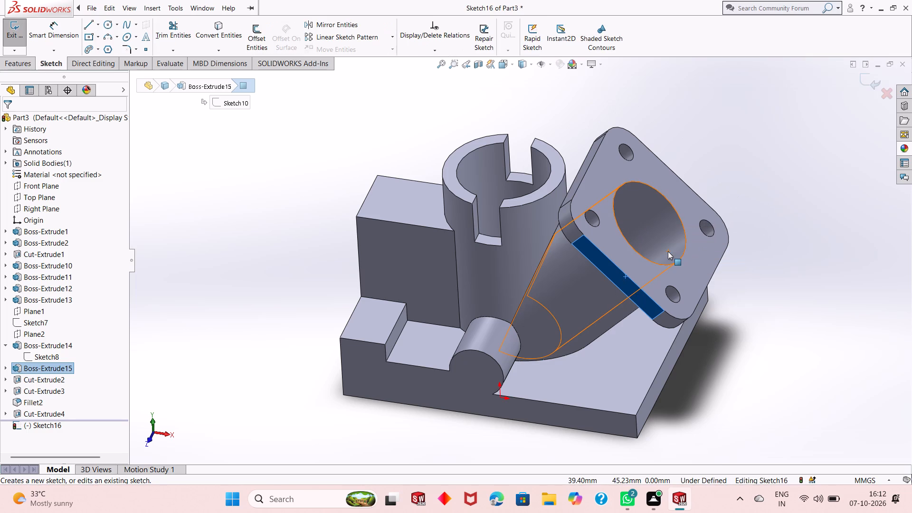
pyautogui.hotkey('ctrl', '8')
pyautogui.click(714, 196)
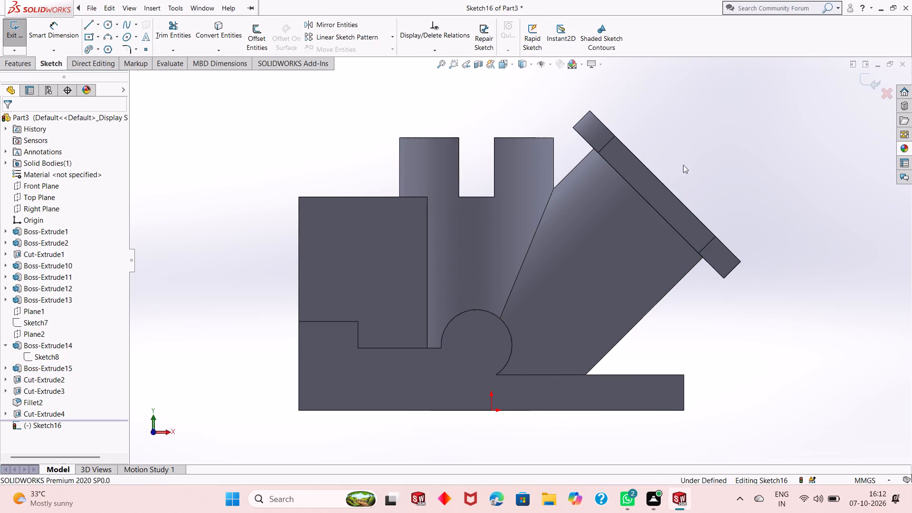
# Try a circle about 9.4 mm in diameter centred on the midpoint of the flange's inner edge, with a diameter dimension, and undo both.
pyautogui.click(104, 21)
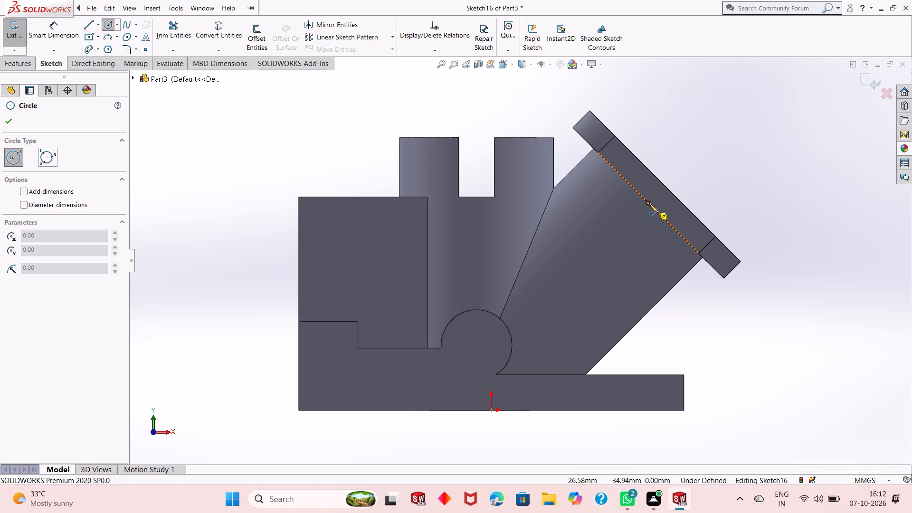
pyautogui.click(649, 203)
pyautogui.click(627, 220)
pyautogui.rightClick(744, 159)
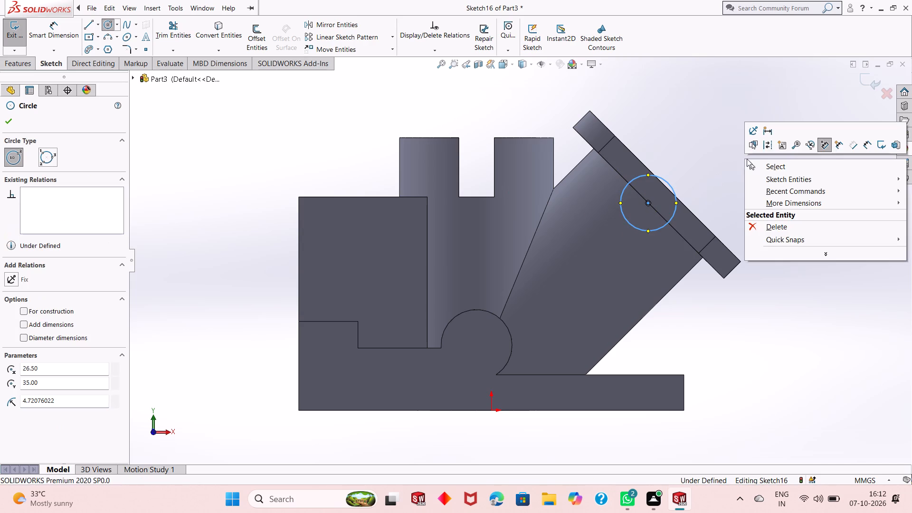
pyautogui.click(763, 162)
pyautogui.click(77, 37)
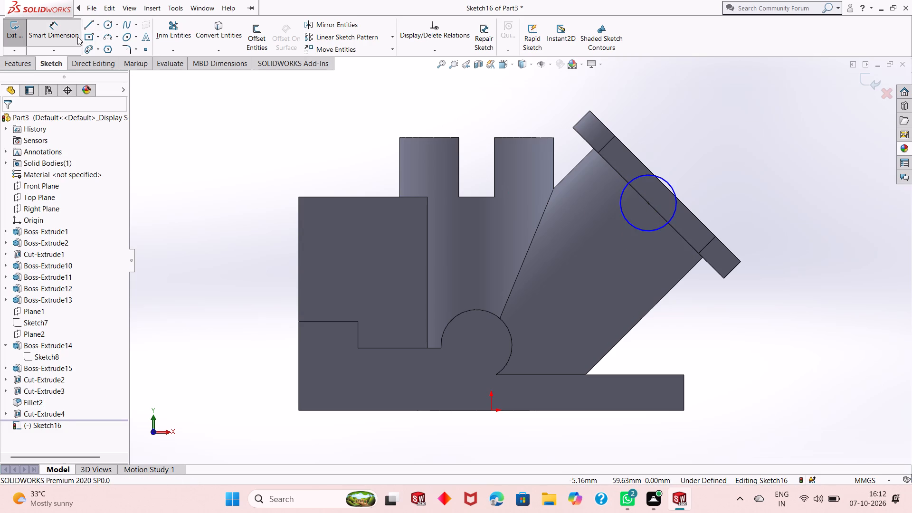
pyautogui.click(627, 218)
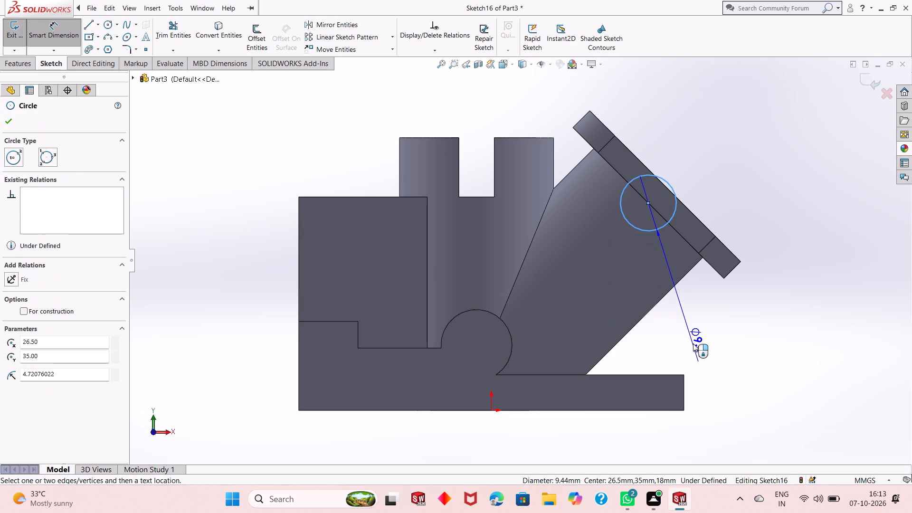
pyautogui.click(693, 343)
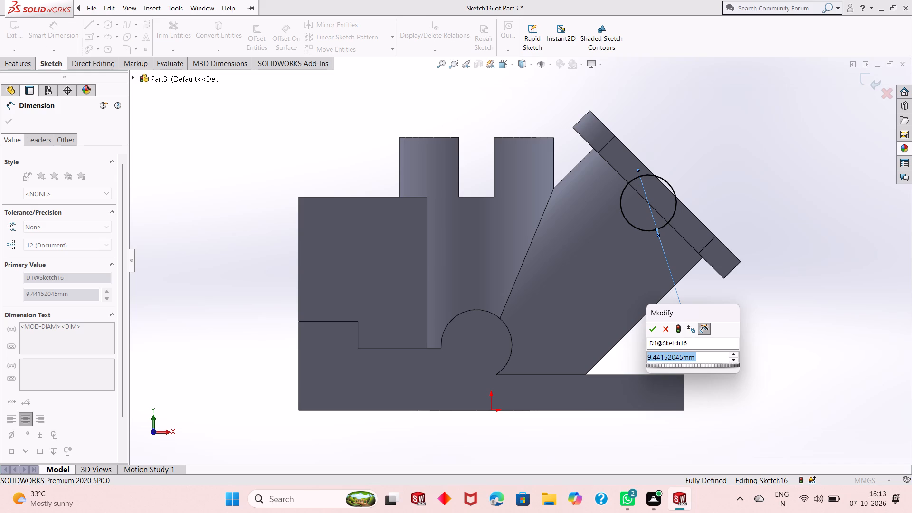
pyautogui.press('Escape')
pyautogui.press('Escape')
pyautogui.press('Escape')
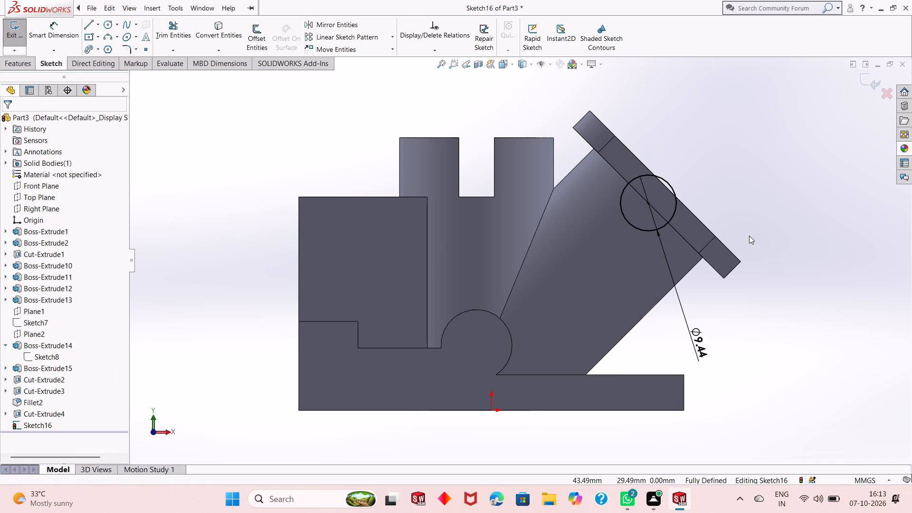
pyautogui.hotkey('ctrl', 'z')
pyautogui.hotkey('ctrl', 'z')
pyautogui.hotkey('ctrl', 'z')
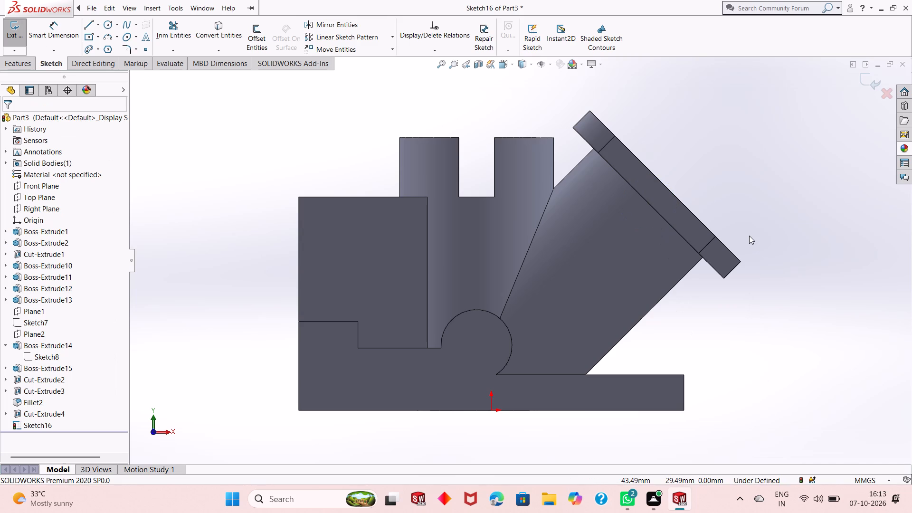
# Sketch a circle about 8 mm in diameter centred on the angled boss, just inside the flange's inner edge and overlapping it.
pyautogui.click(105, 29)
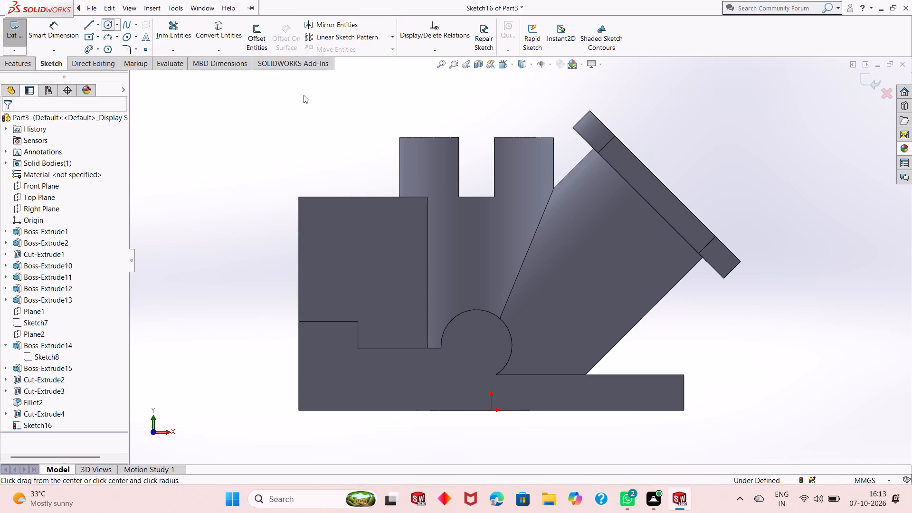
pyautogui.click(645, 217)
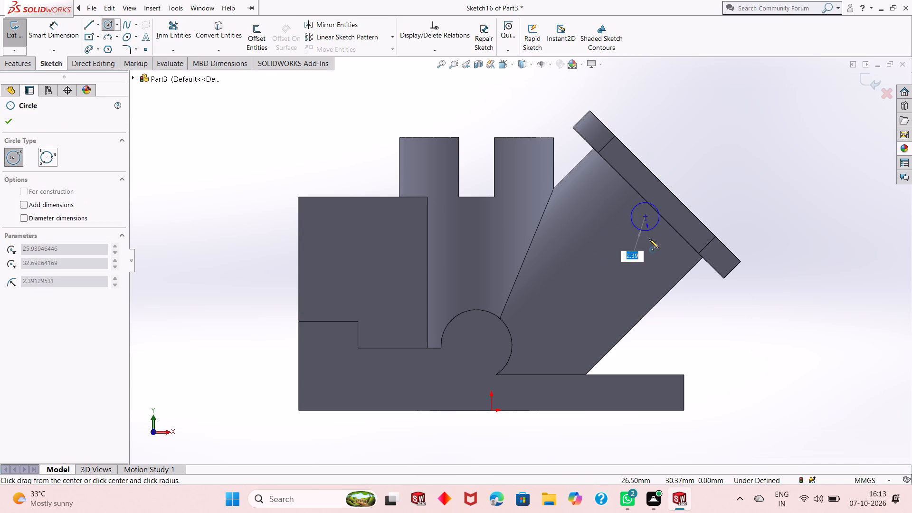
pyautogui.click(650, 240)
pyautogui.rightClick(752, 206)
pyautogui.click(768, 209)
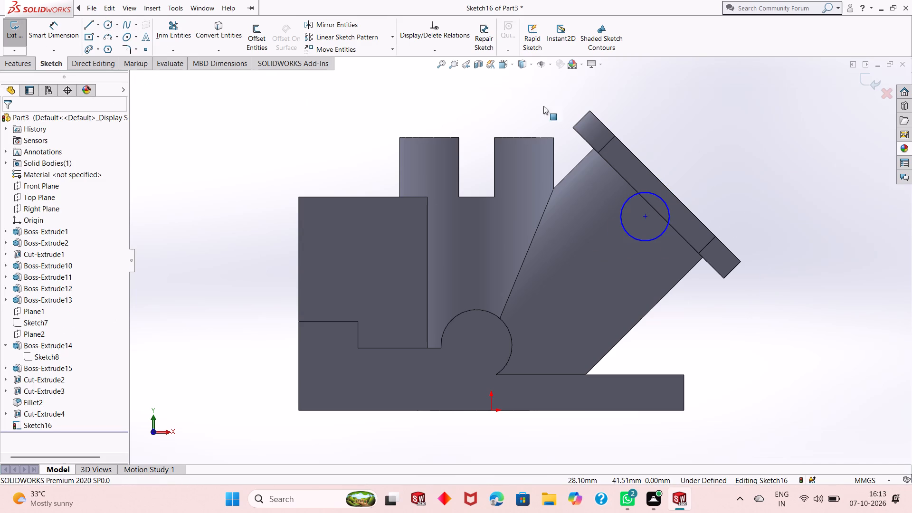
# Dimension the circle beside the flange to a diameter of 12 mm.
pyautogui.click(66, 29)
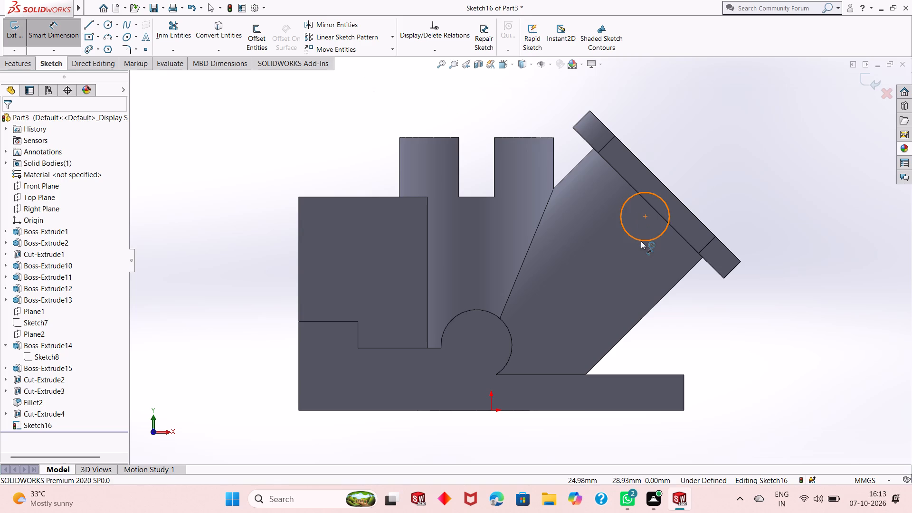
pyautogui.click(641, 241)
pyautogui.click(700, 327)
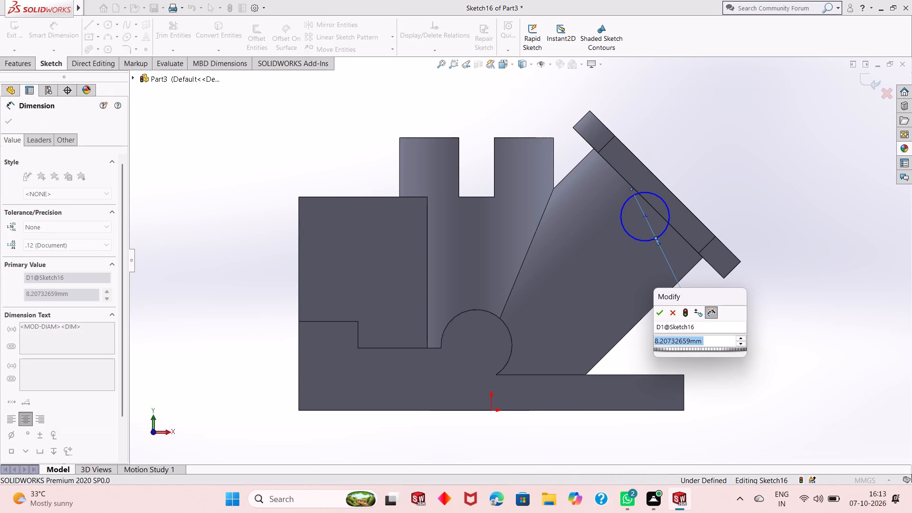
pyautogui.write('12')
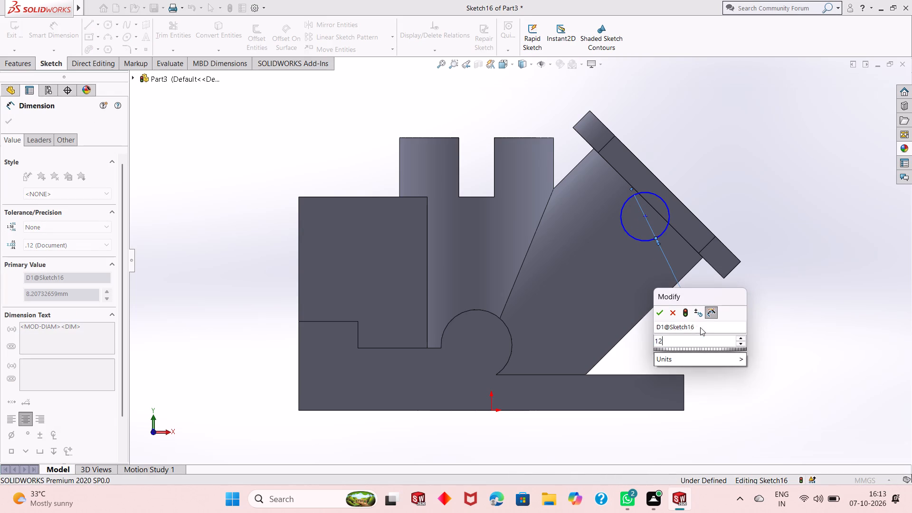
pyautogui.press('Return')
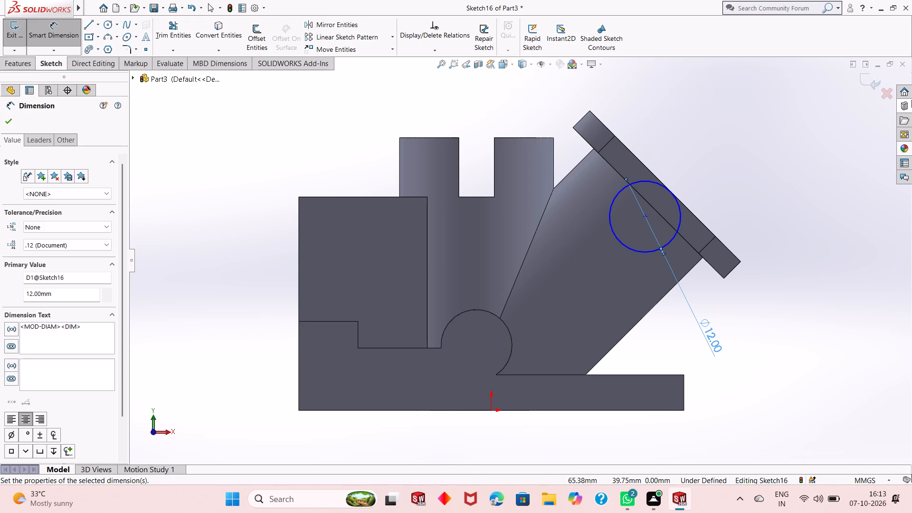
# Dimension the distance from the circle's centre to the flange's outer edge as 6 mm.
pyautogui.click(647, 214)
pyautogui.click(687, 207)
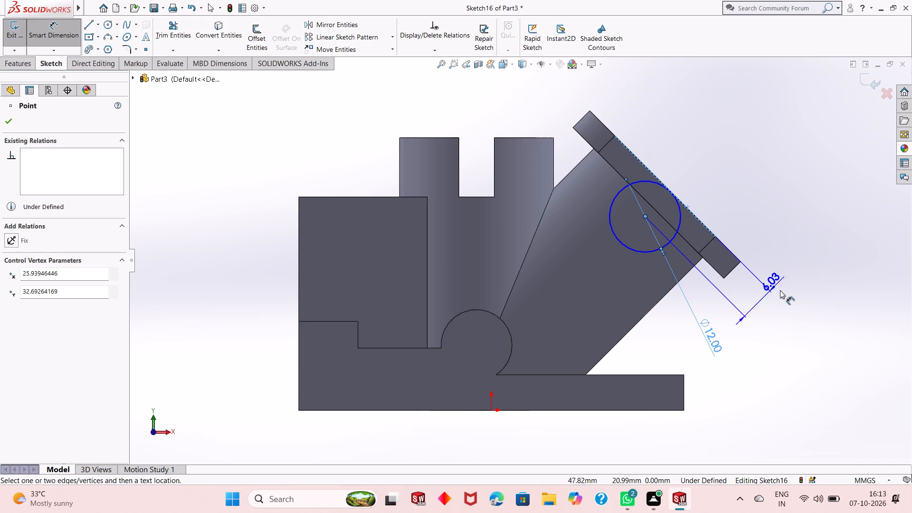
pyautogui.click(781, 292)
pyautogui.press('6')
pyautogui.press('Return')
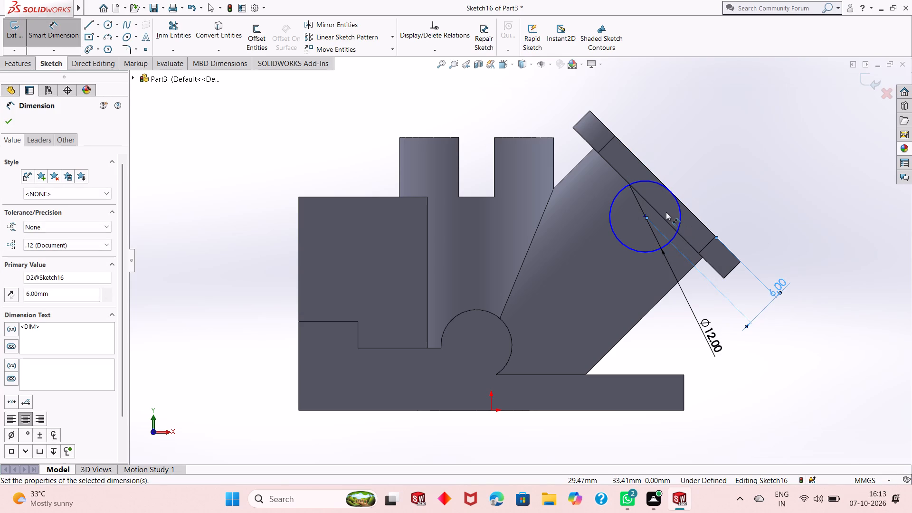
# Dimension the distance from the circle's centre to the flange's lower end edge as 36/2 (18 mm).
pyautogui.scroll(-1, 666, 212)
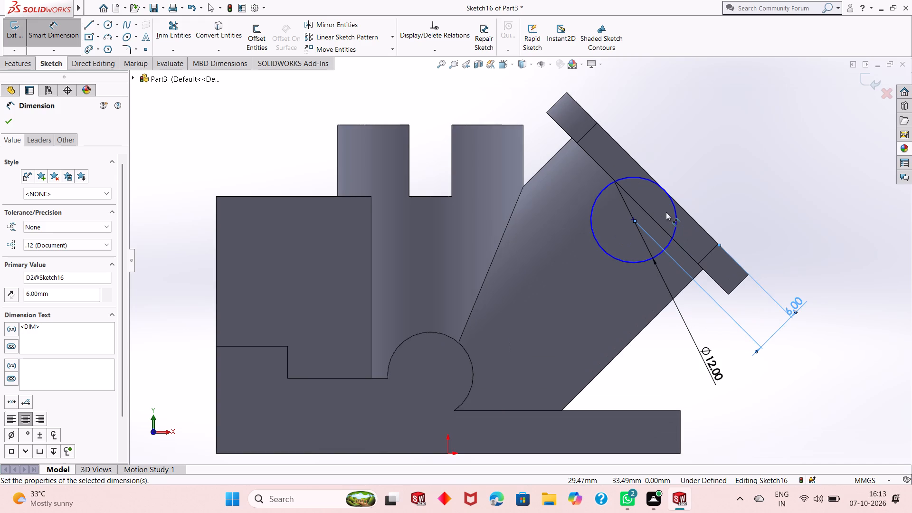
pyautogui.scroll(1, 666, 212)
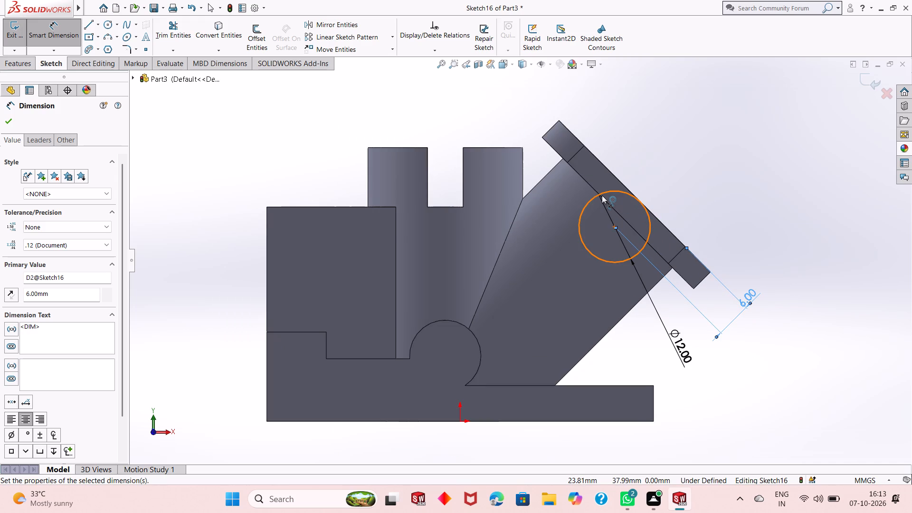
pyautogui.click(613, 228)
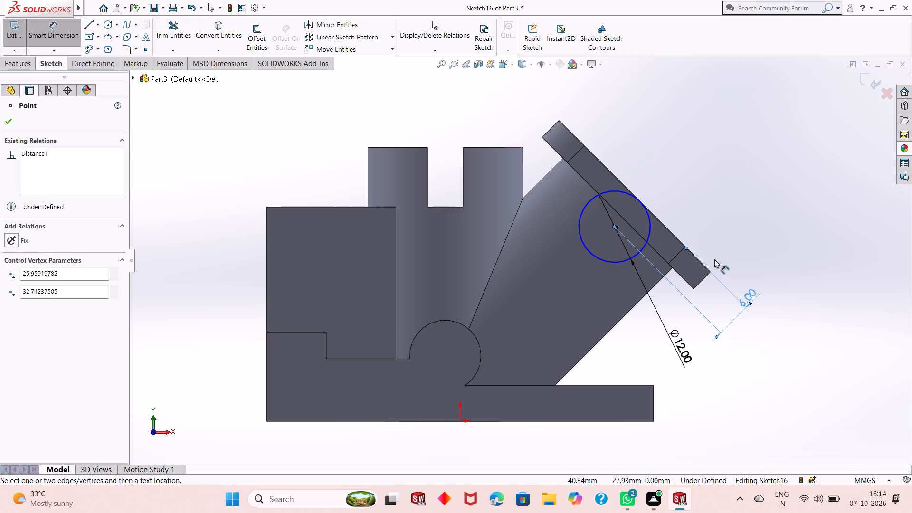
pyautogui.click(701, 283)
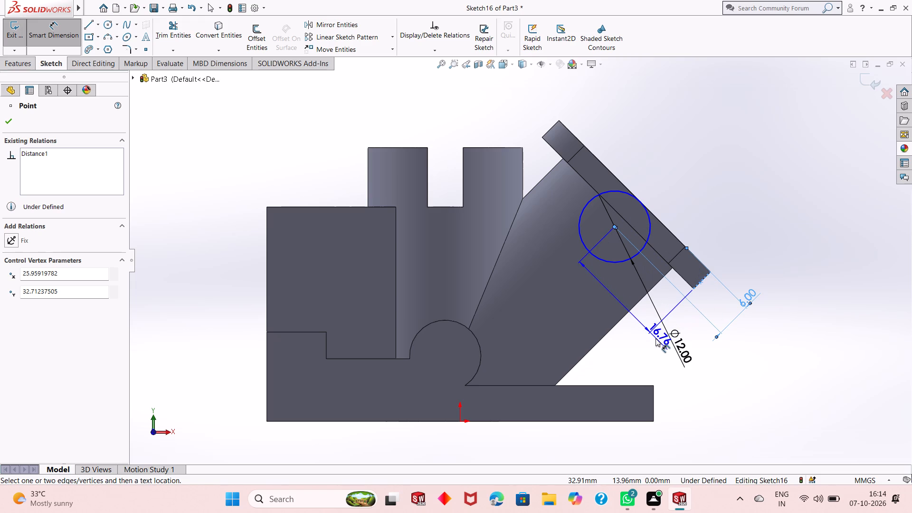
pyautogui.click(655, 338)
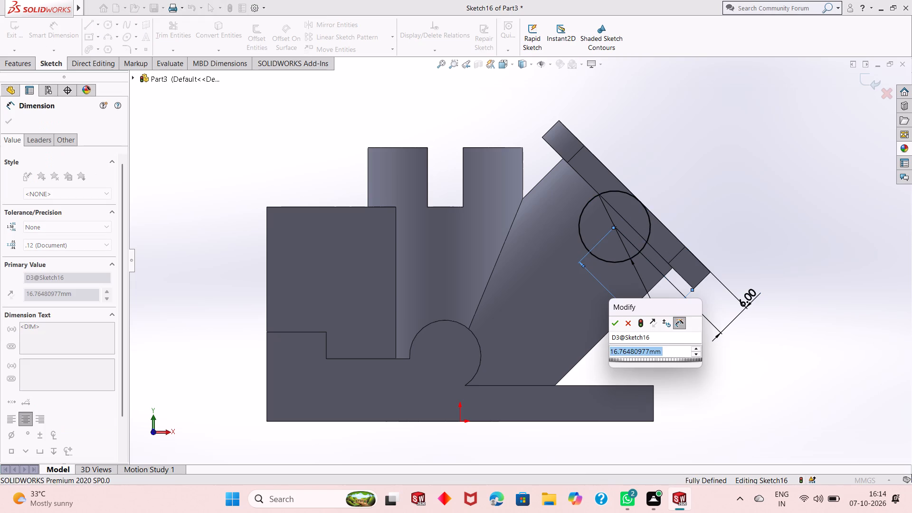
pyautogui.write('36/2')
pyautogui.press('Return')
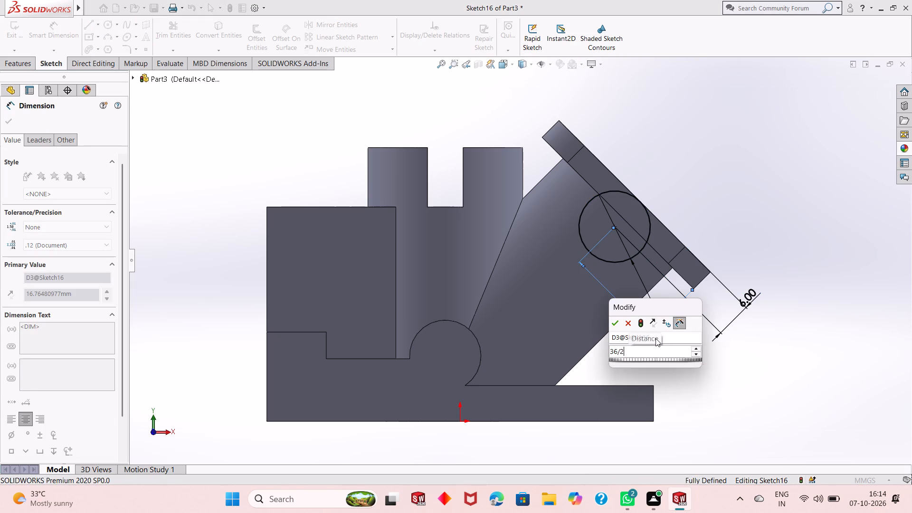
pyautogui.rightClick(672, 176)
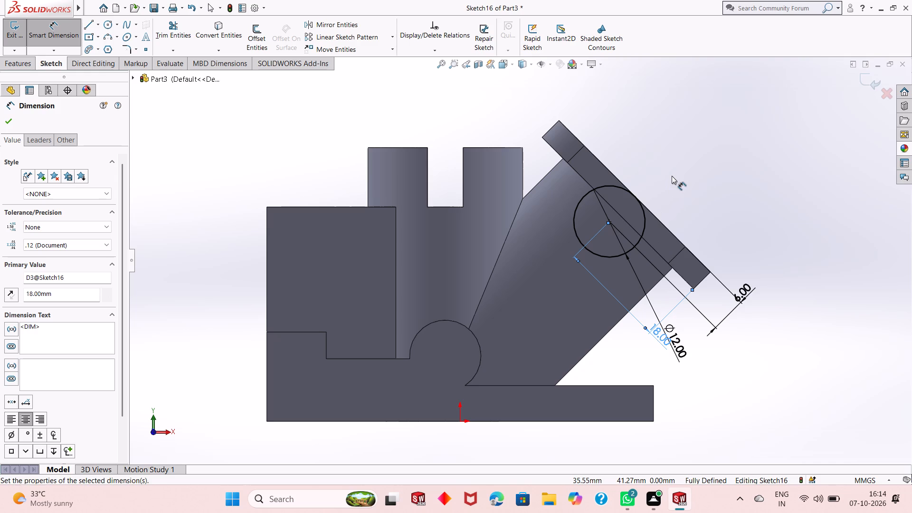
pyautogui.click(699, 206)
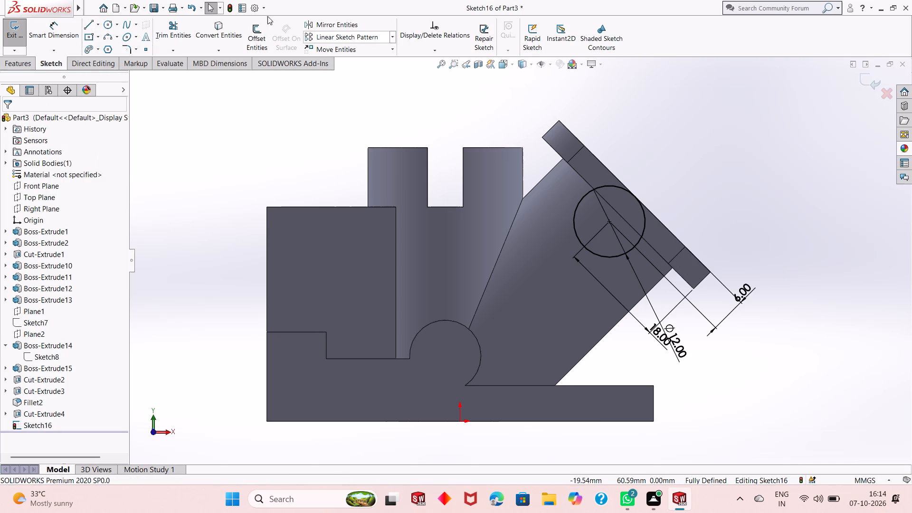
# Sketch a line about 27 mm long along the flange's inner edge, crossing the 12 mm circle.
pyautogui.click(90, 26)
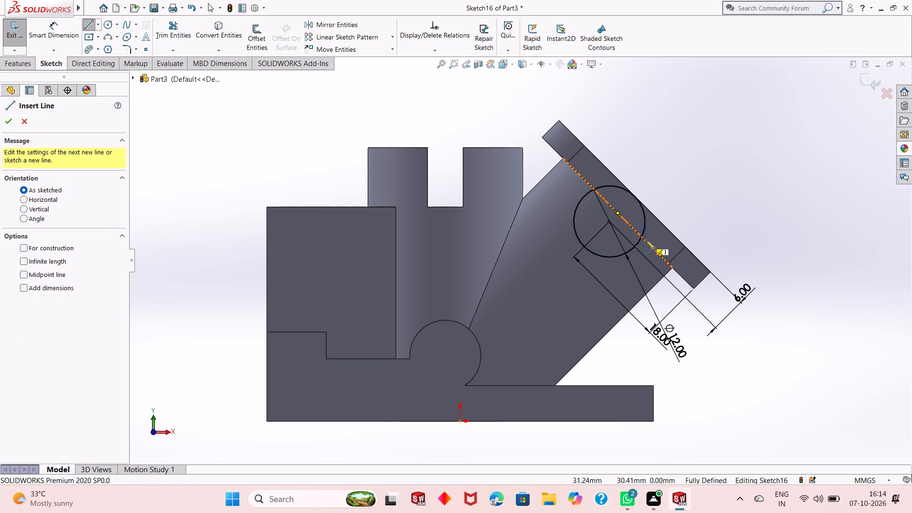
pyautogui.click(670, 263)
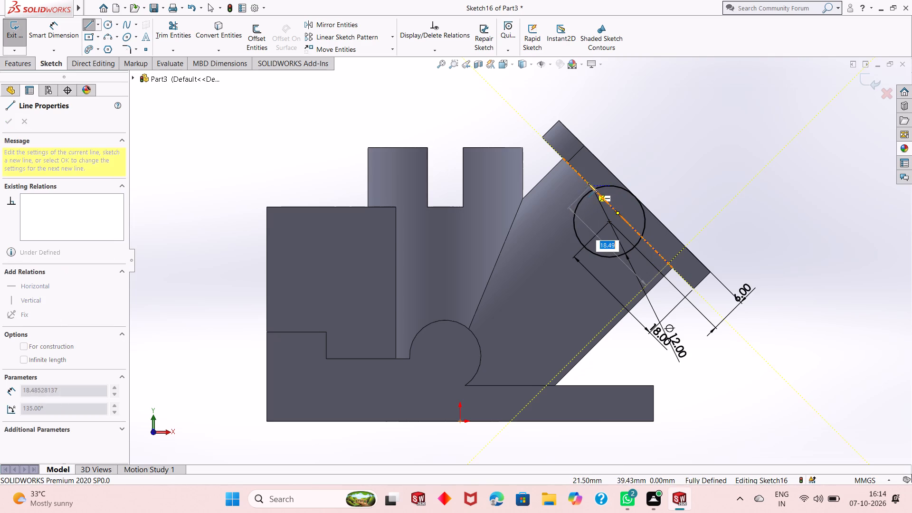
pyautogui.click(553, 151)
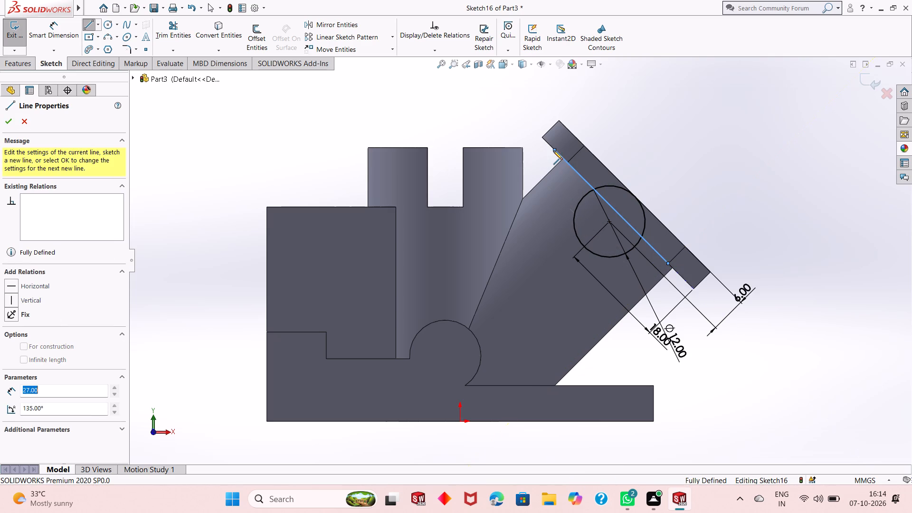
pyautogui.rightClick(622, 123)
pyautogui.click(646, 127)
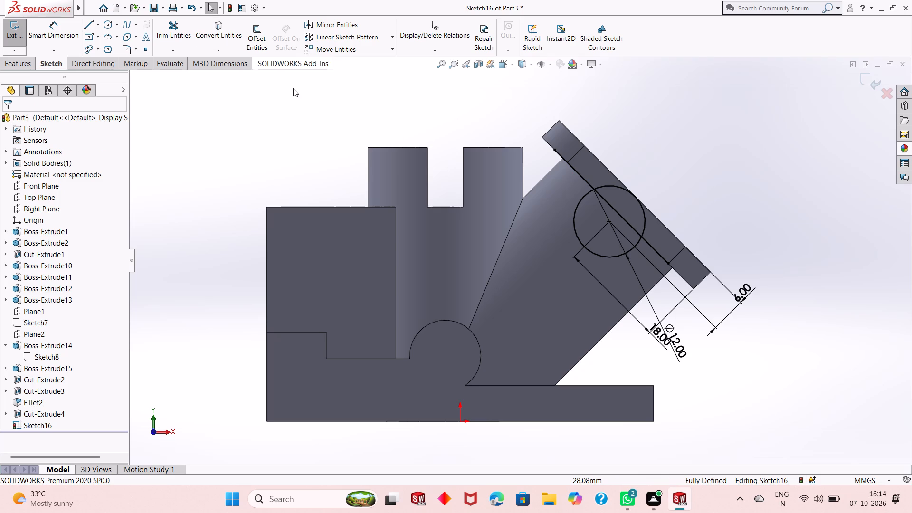
# Trim the line's two ends outside the circle and the circle's arc overlapping the flange, leaving a closed circular segment.
pyautogui.click(165, 34)
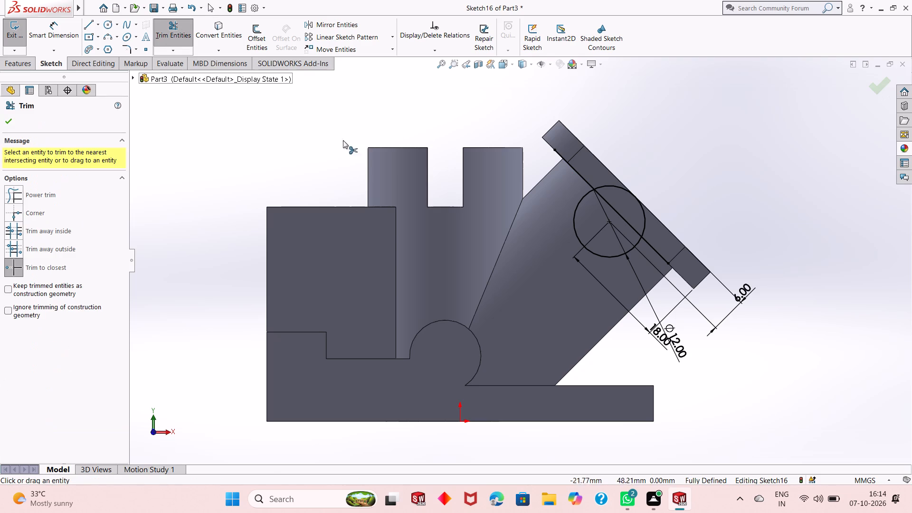
pyautogui.click(558, 152)
pyautogui.click(661, 256)
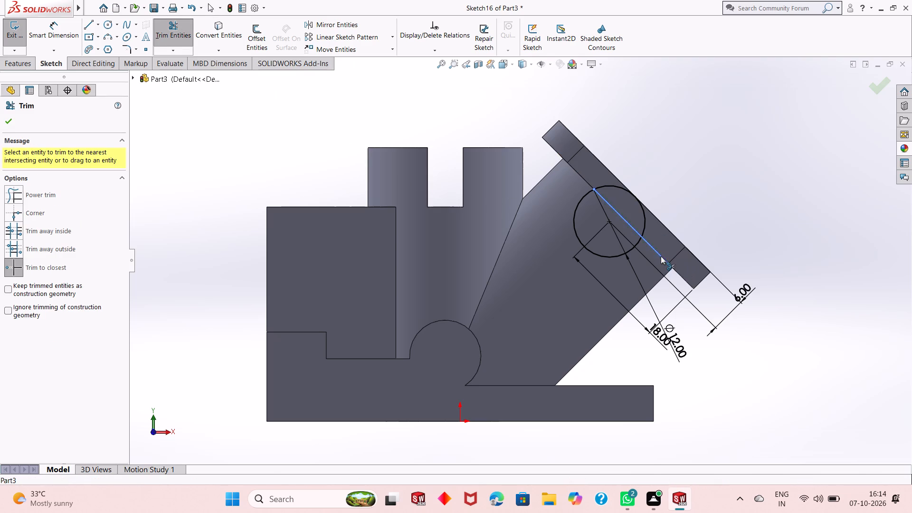
pyautogui.click(646, 213)
pyautogui.rightClick(688, 181)
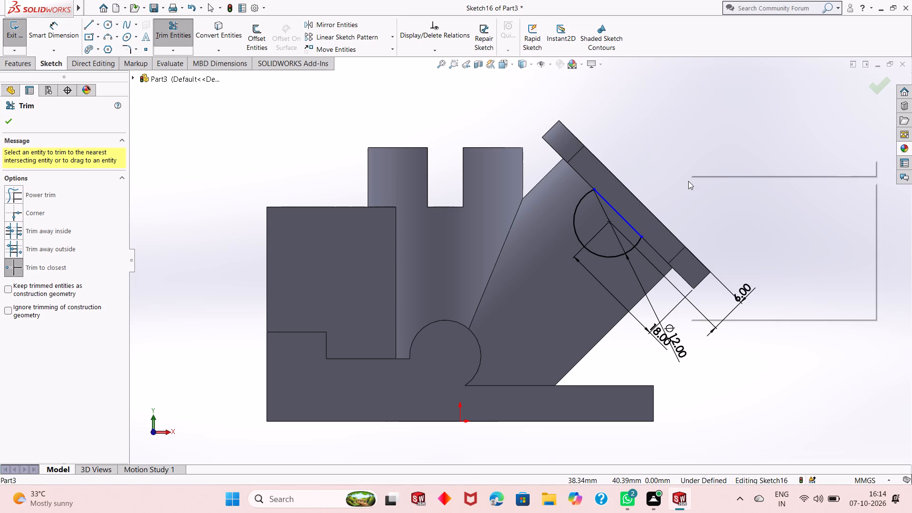
pyautogui.click(714, 208)
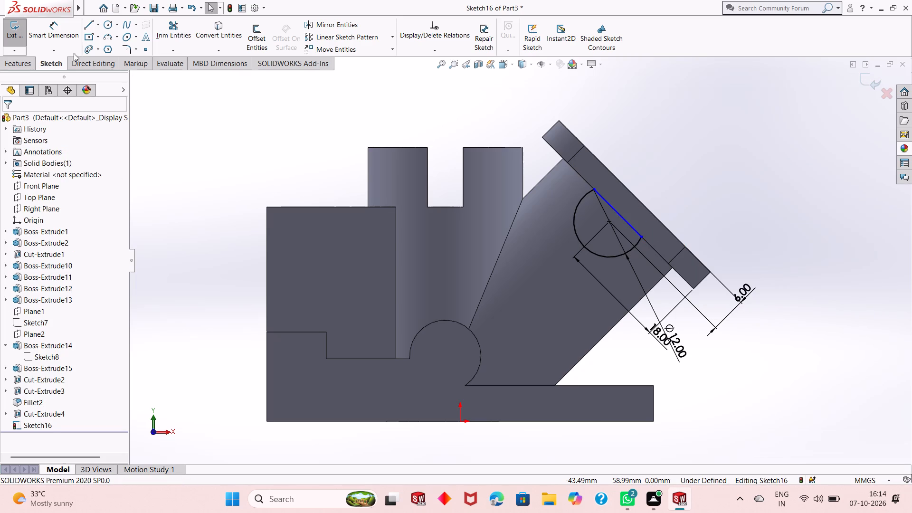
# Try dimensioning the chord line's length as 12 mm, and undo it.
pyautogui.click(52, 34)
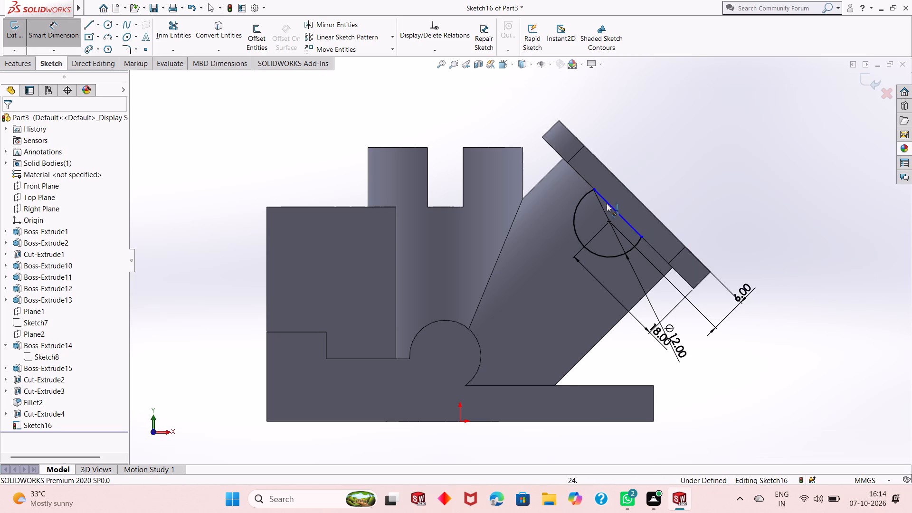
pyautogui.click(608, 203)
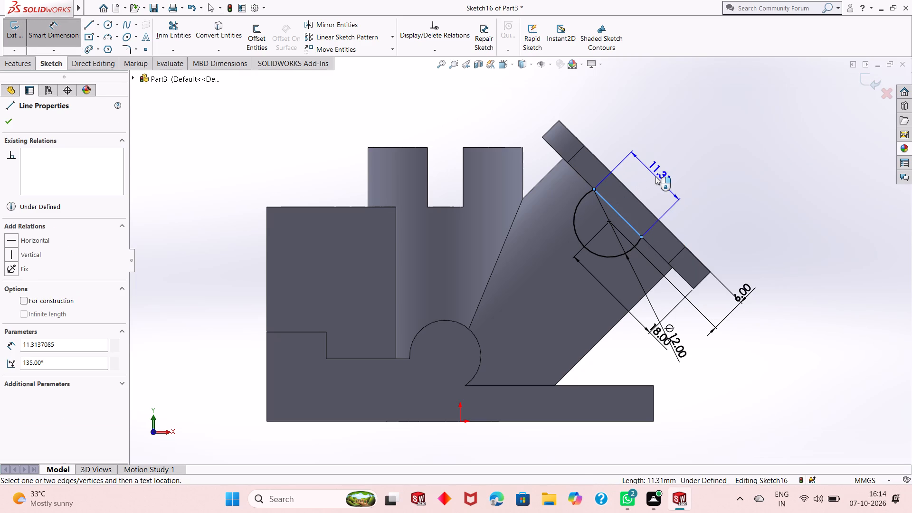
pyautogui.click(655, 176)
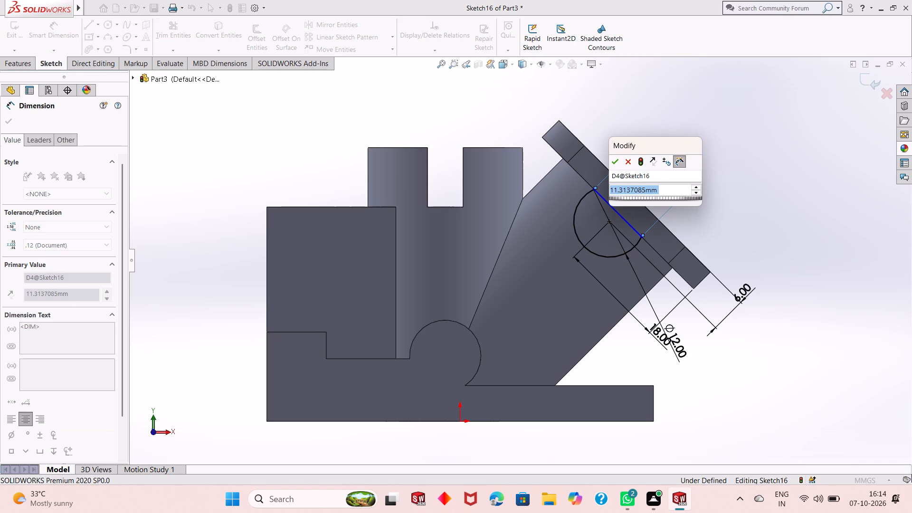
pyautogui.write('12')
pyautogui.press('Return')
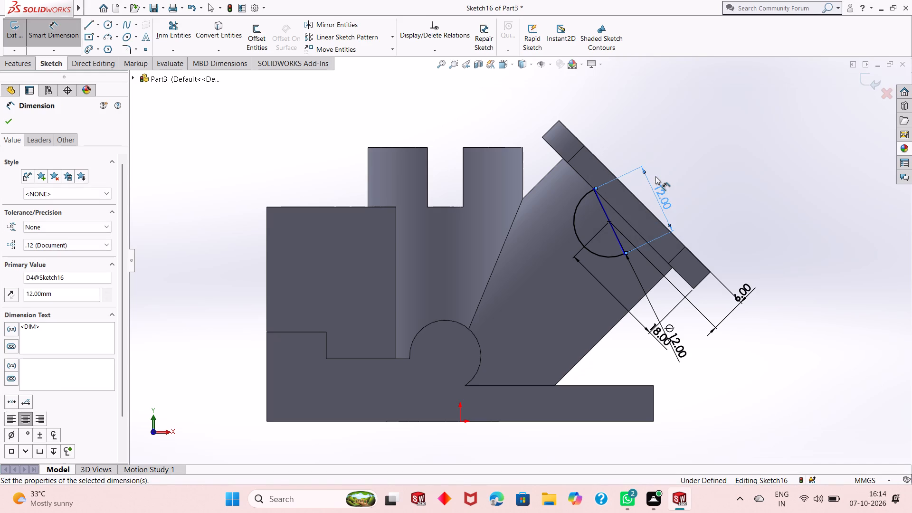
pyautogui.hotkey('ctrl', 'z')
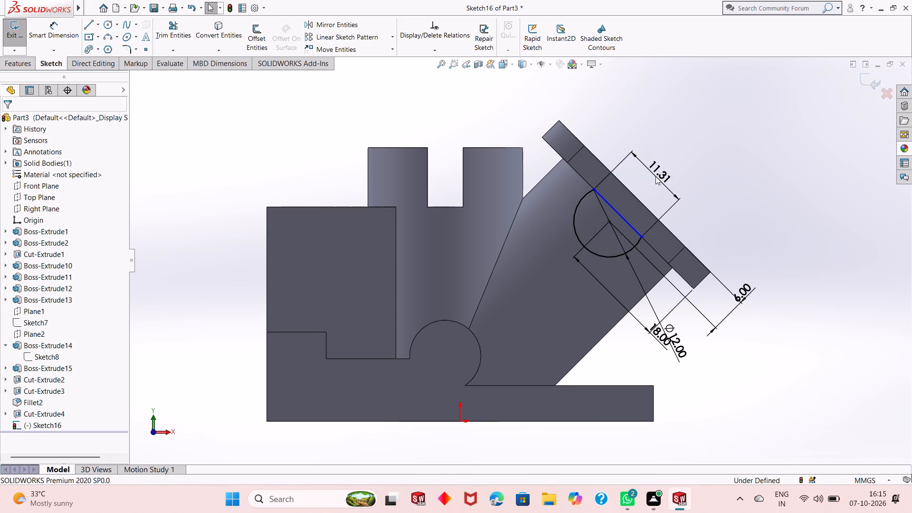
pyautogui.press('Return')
# Examine the corner where the chord line meets the arc on the flange's inner edge.
pyautogui.scroll(-2, 627, 230)
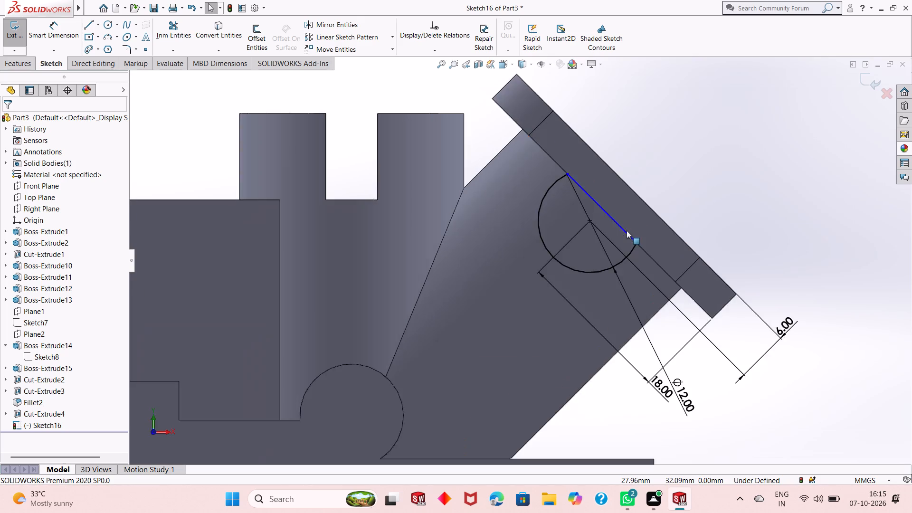
pyautogui.scroll(-7, 627, 230)
pyautogui.scroll(-3, 579, 276)
pyautogui.scroll(-4, 604, 242)
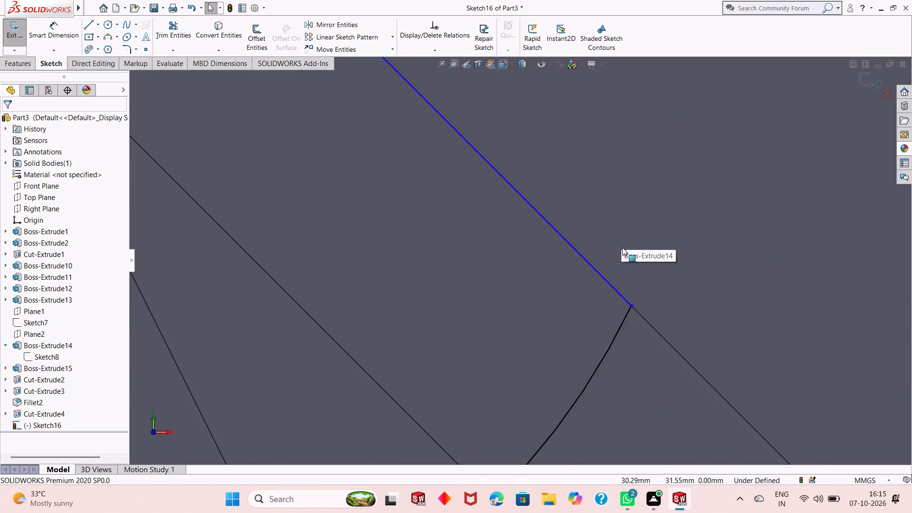
pyautogui.scroll(-5, 632, 305)
pyautogui.scroll(-5, 594, 284)
pyautogui.scroll(-4, 553, 280)
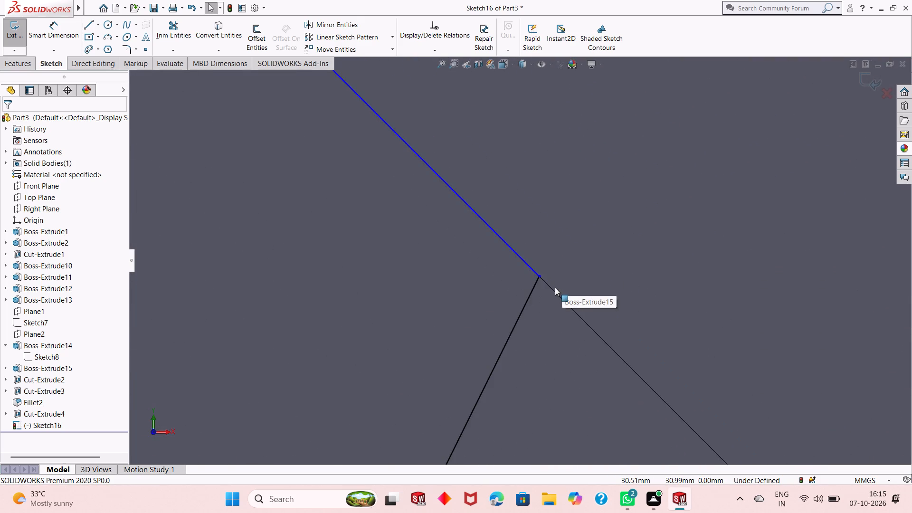
pyautogui.scroll(20, 556, 297)
pyautogui.scroll(4, 556, 297)
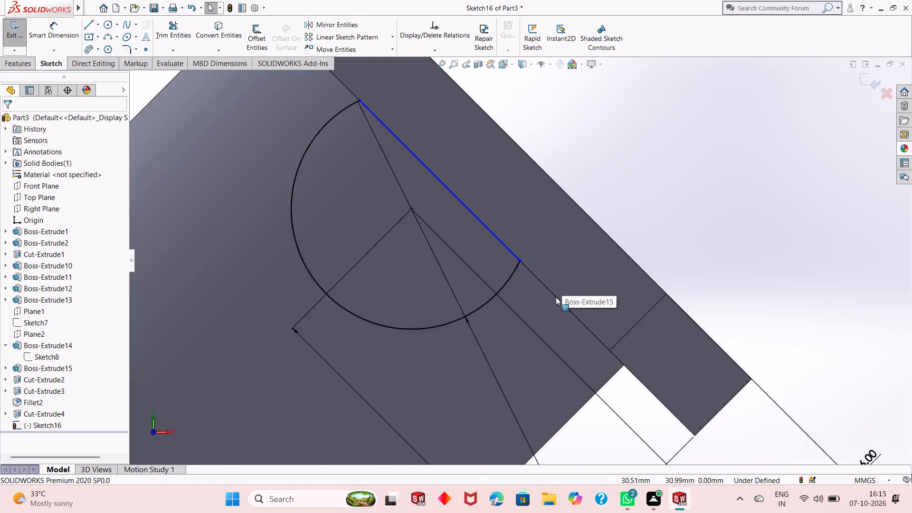
pyautogui.scroll(5, 556, 297)
pyautogui.scroll(-3, 483, 216)
pyautogui.scroll(2, 471, 228)
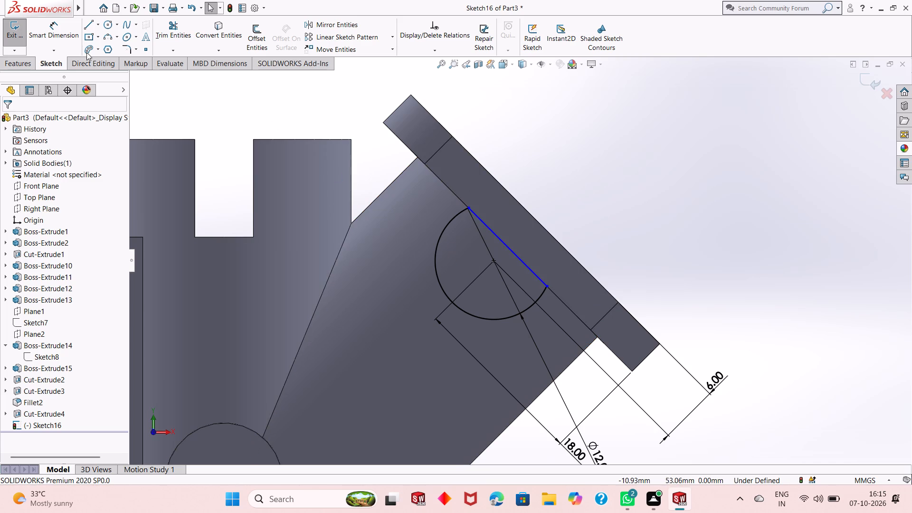
# Dimension the distance from the arc's centre to the chord line as 2 mm.
pyautogui.click(57, 34)
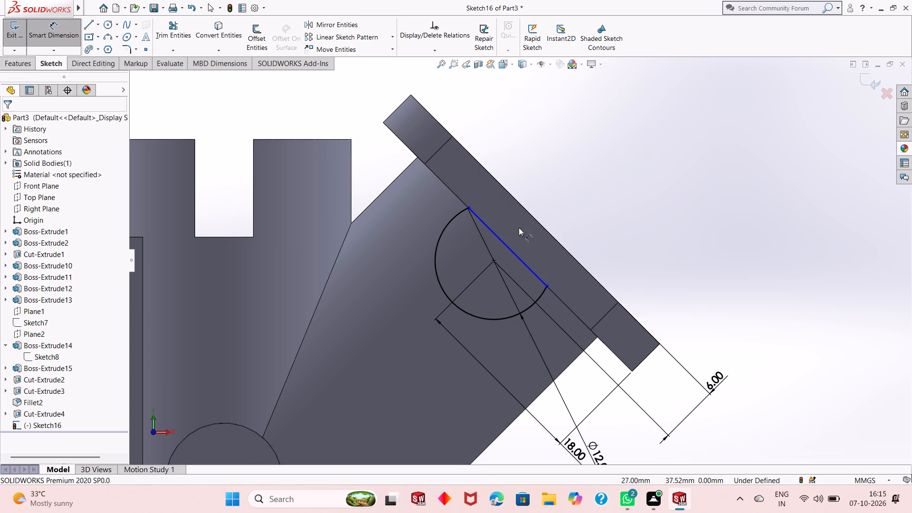
pyautogui.click(495, 259)
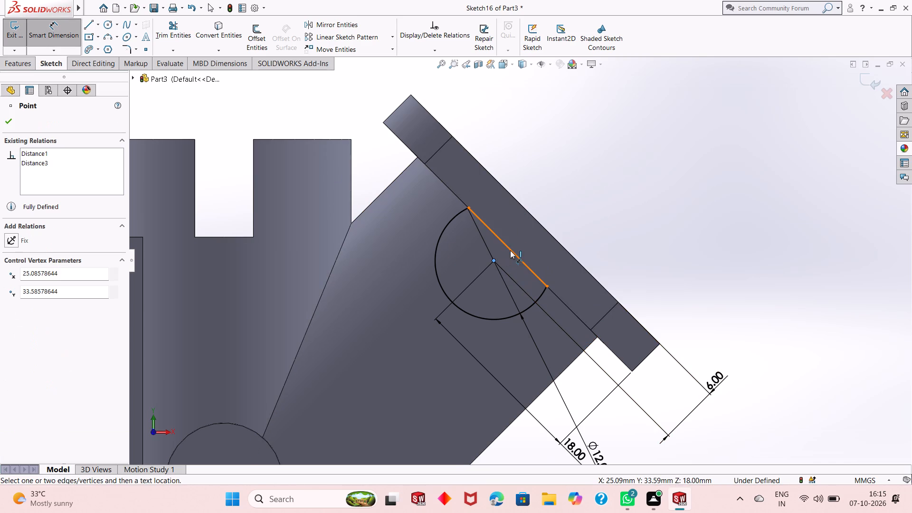
pyautogui.click(510, 250)
pyautogui.click(539, 188)
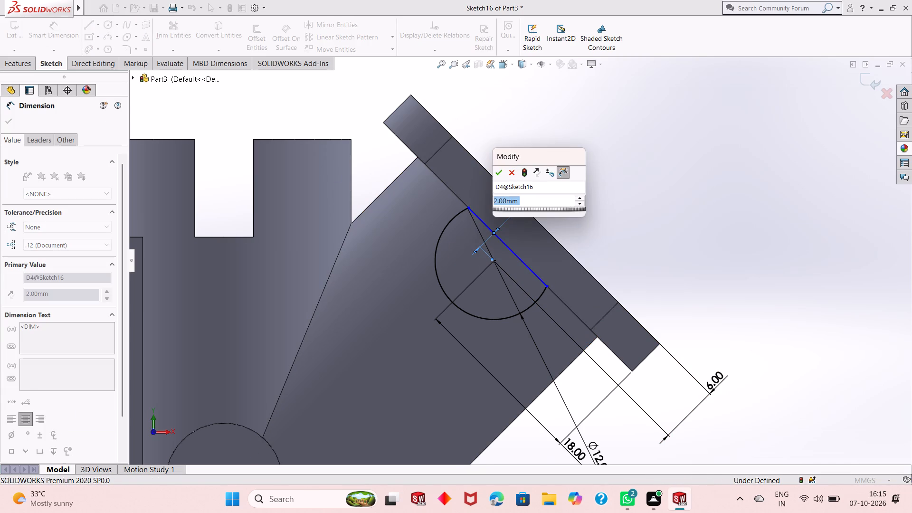
pyautogui.press('Return')
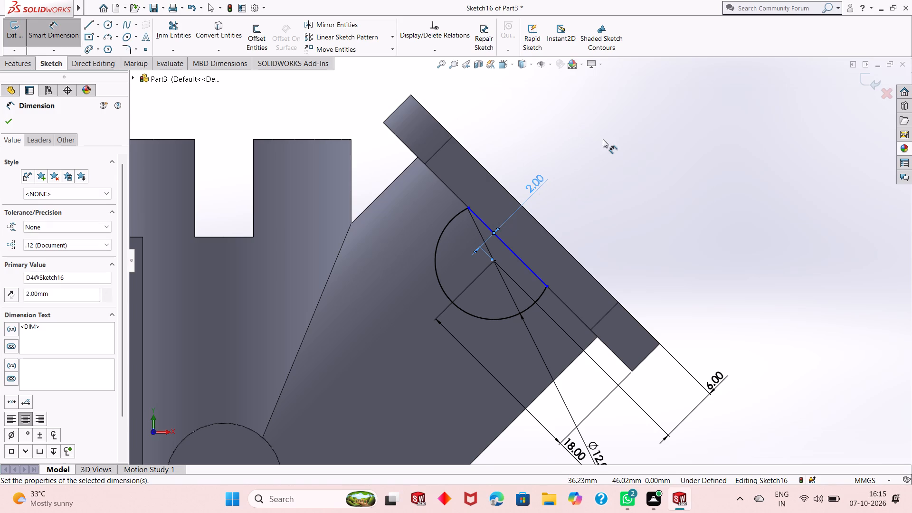
pyautogui.rightClick(603, 139)
pyautogui.click(631, 168)
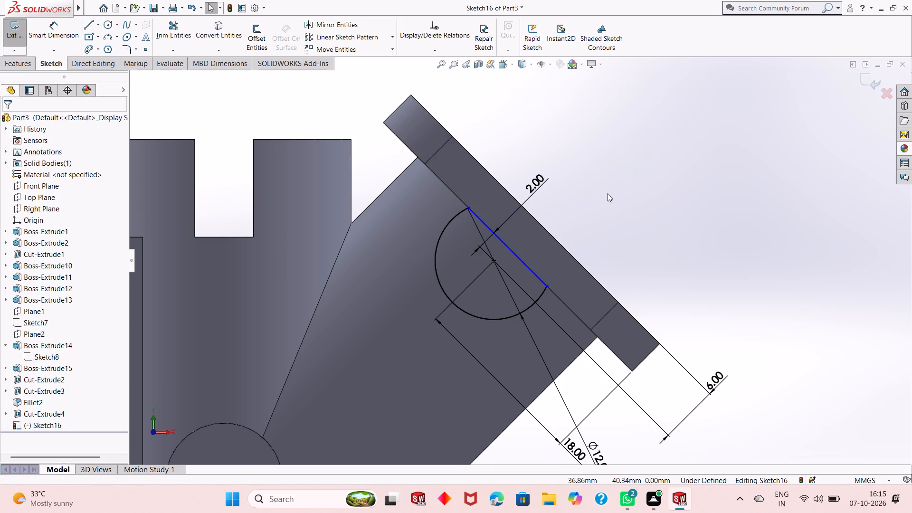
# Dimension the vertical distance between the chord line's endpoints as 8 mm.
pyautogui.click(63, 40)
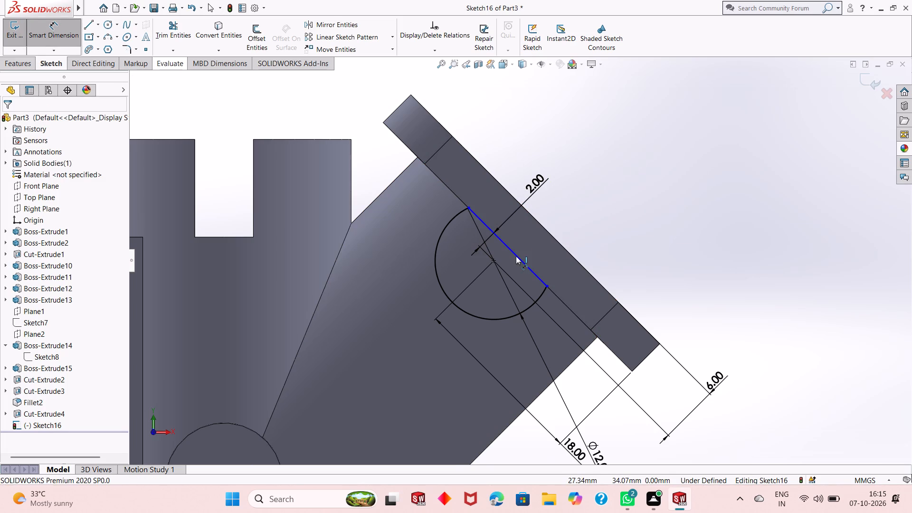
pyautogui.click(516, 256)
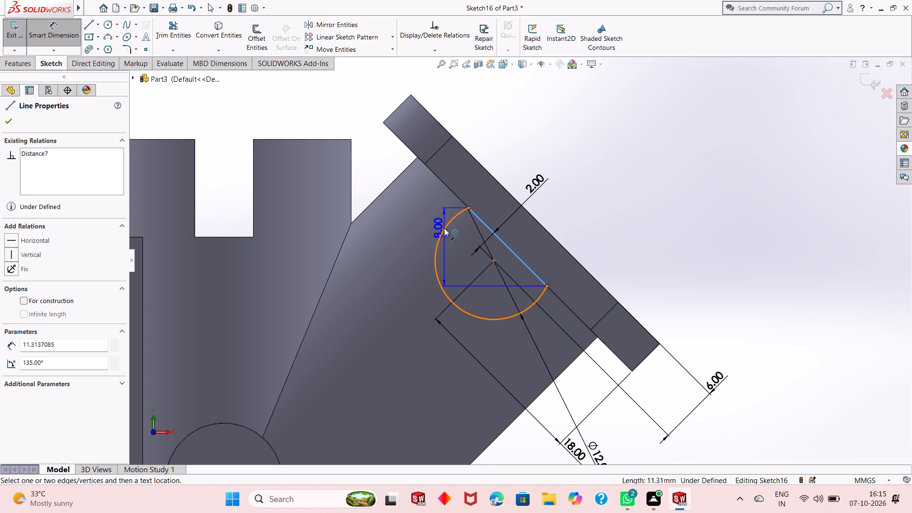
pyautogui.click(449, 247)
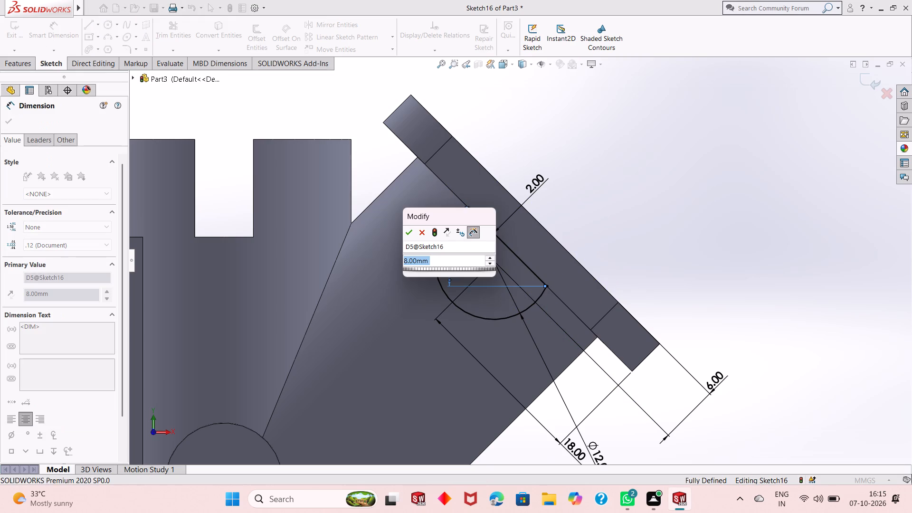
pyautogui.press('Return')
pyautogui.rightClick(628, 183)
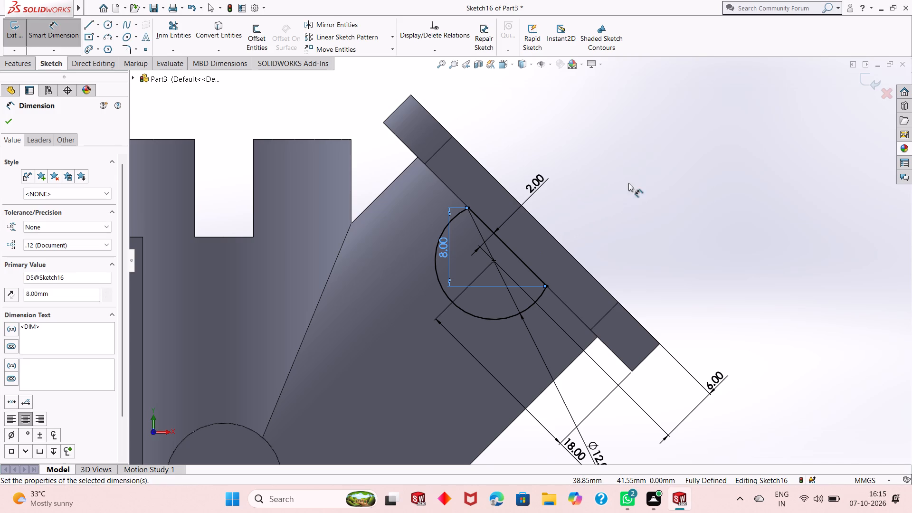
pyautogui.click(654, 216)
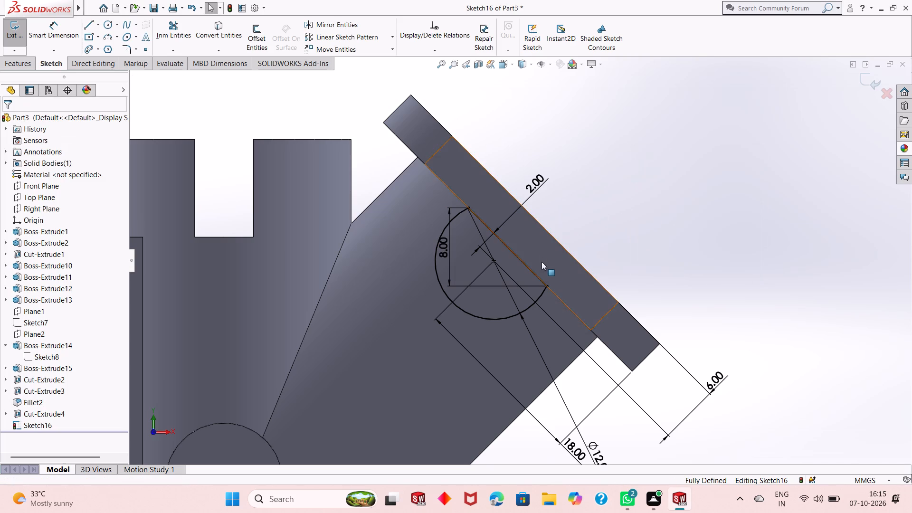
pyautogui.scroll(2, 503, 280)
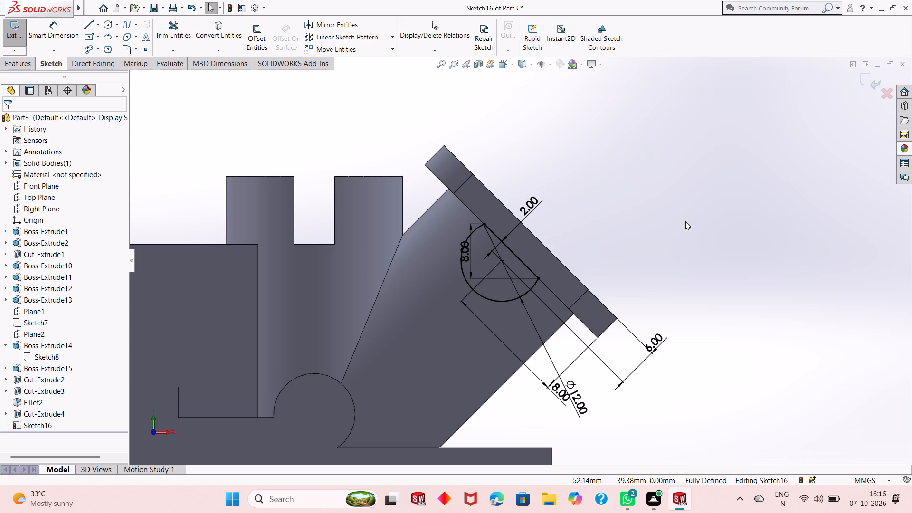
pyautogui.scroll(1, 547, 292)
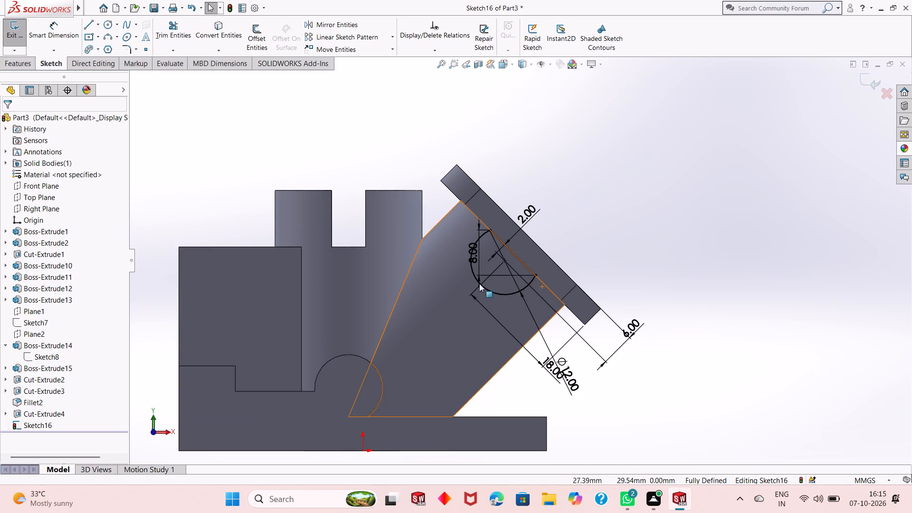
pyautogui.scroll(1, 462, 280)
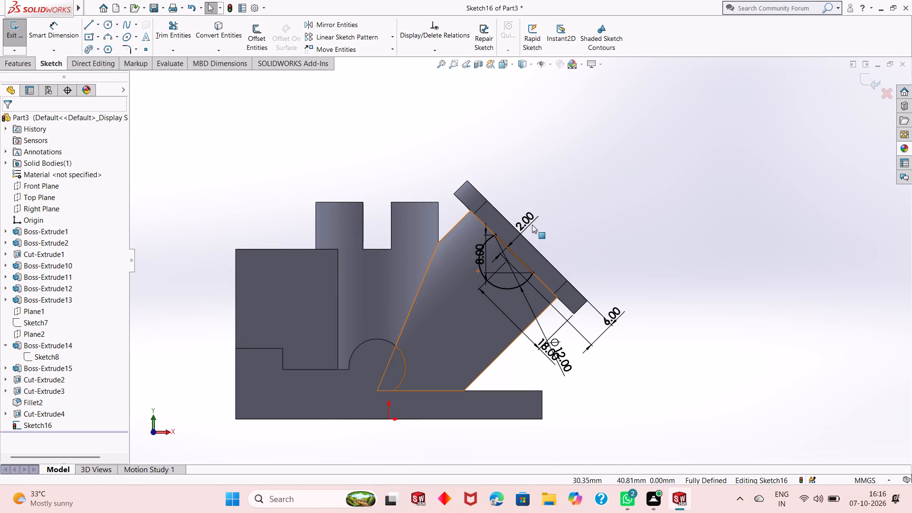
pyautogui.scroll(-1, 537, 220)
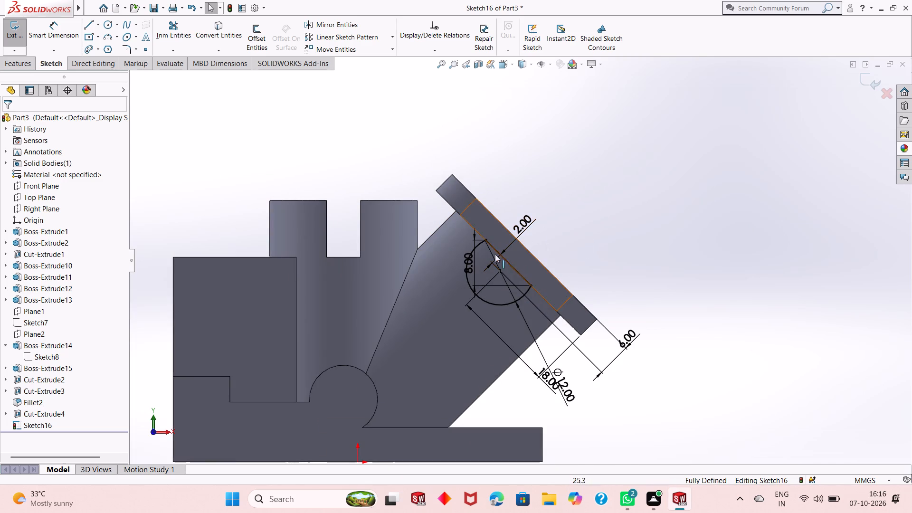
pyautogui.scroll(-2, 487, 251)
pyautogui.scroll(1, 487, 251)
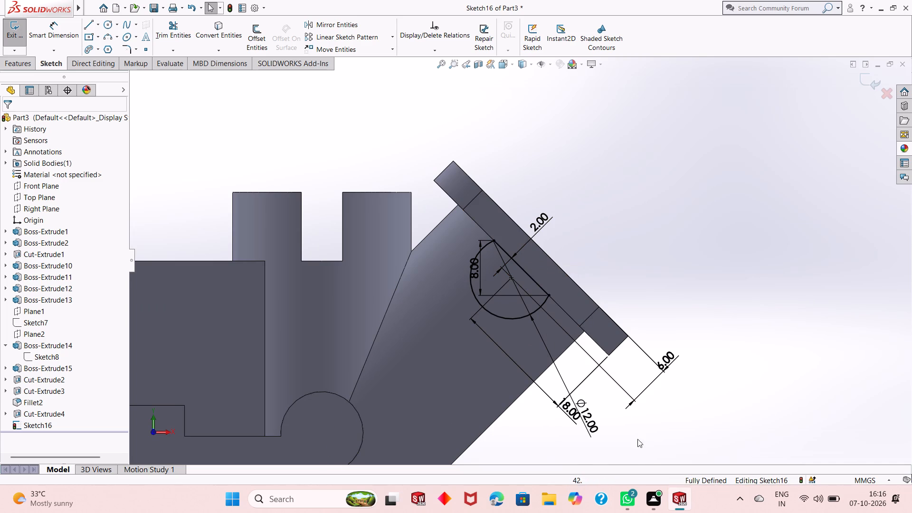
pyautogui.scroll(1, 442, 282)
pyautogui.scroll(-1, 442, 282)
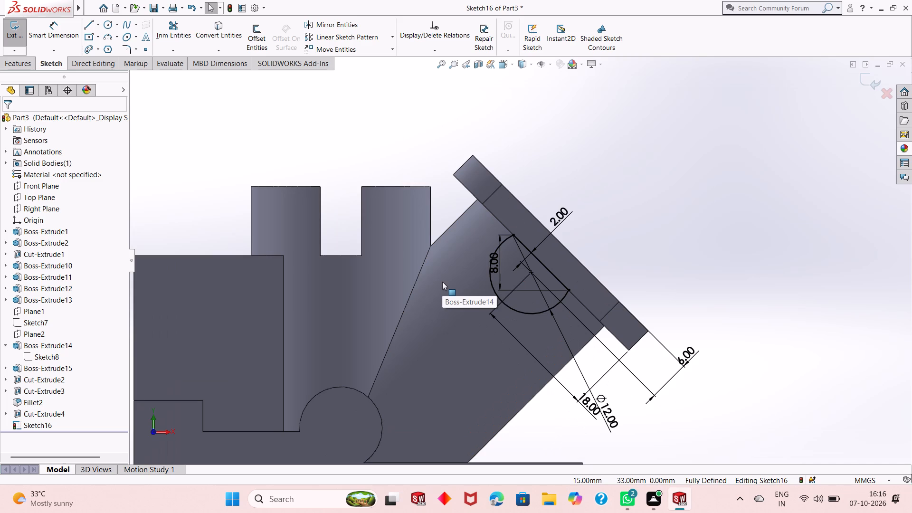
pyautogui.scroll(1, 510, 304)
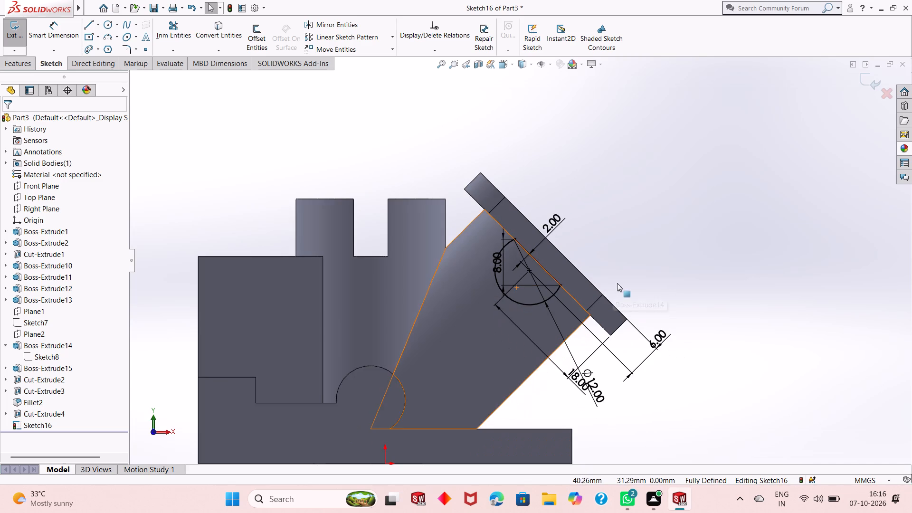
# Examine how the trimmed-circle sketch sits against the angled boss and the flange from several viewing angles.
pyautogui.moveTo(618, 283); pyautogui.dragTo(604, 286, button='middle')
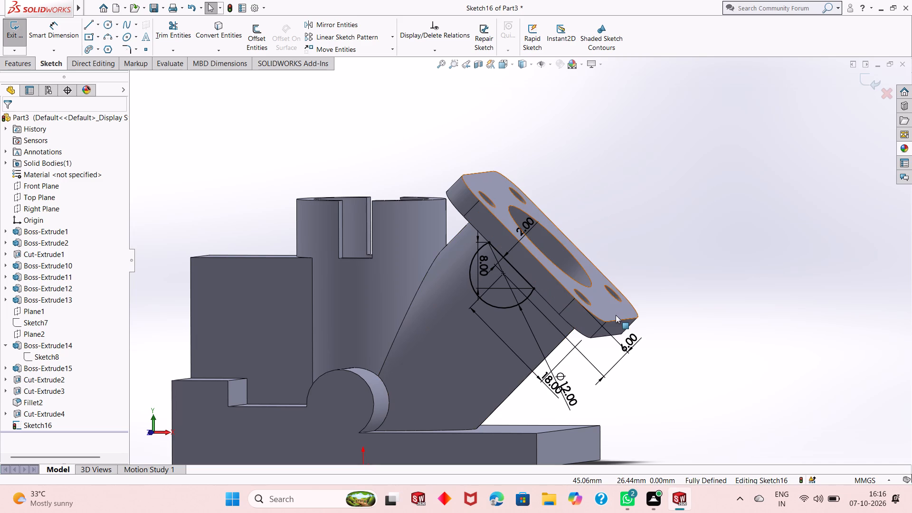
pyautogui.moveTo(682, 294); pyautogui.dragTo(637, 332, button='middle')
pyautogui.scroll(2, 636, 332)
pyautogui.moveTo(580, 361); pyautogui.dragTo(649, 330, button='middle')
pyautogui.scroll(1, 538, 344)
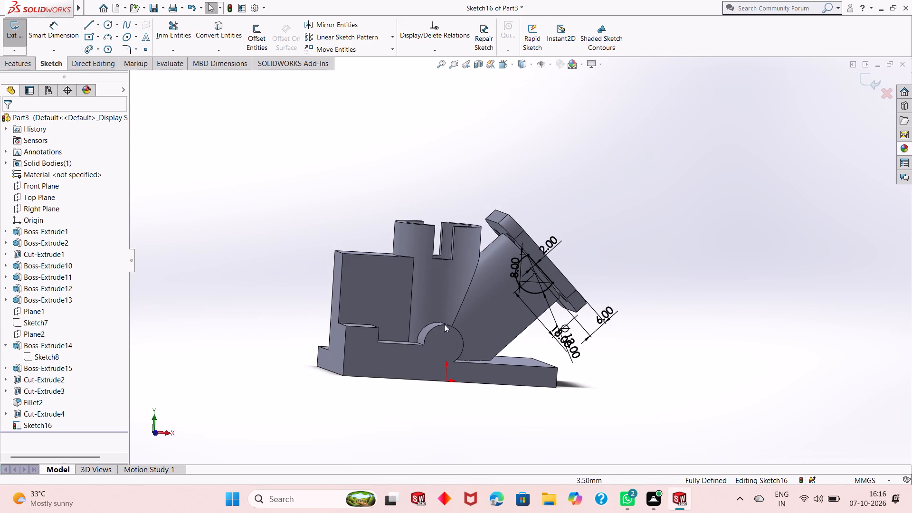
pyautogui.scroll(-5, 380, 303)
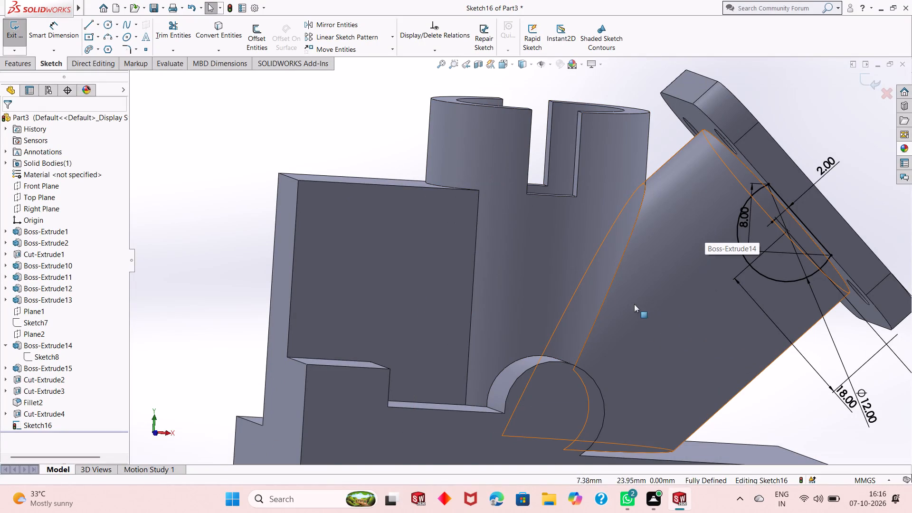
pyautogui.scroll(3, 619, 295)
pyautogui.moveTo(800, 262); pyautogui.dragTo(754, 260, button='middle')
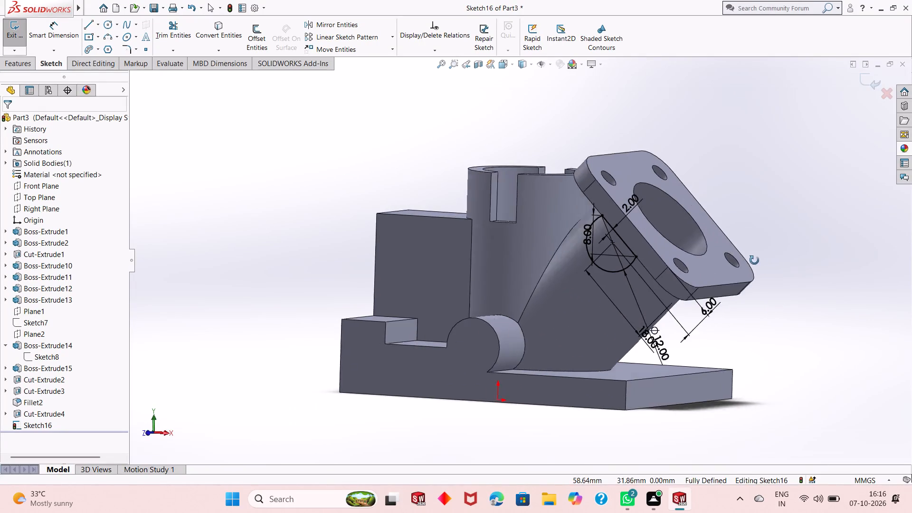
pyautogui.moveTo(754, 260); pyautogui.dragTo(722, 315, button='middle')
pyautogui.moveTo(617, 322); pyautogui.dragTo(633, 344, button='middle')
pyautogui.click(441, 363)
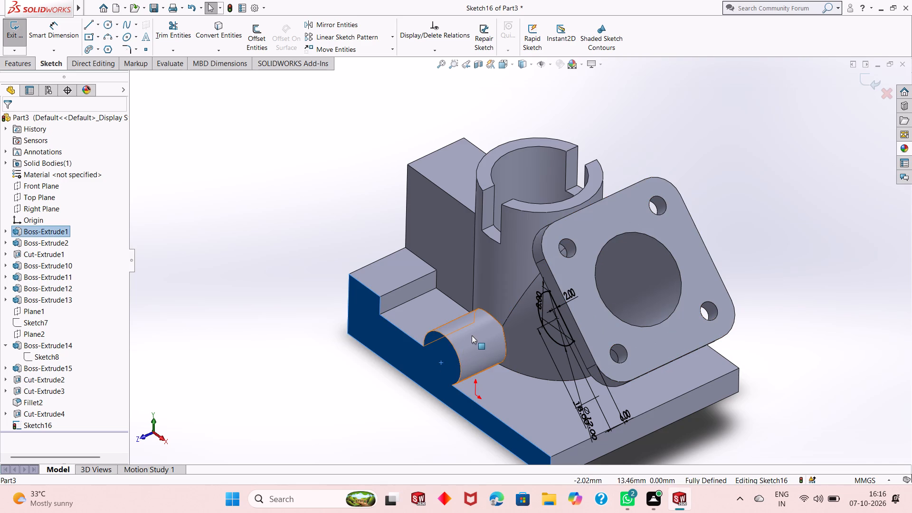
pyautogui.press('Escape')
pyautogui.press('Escape')
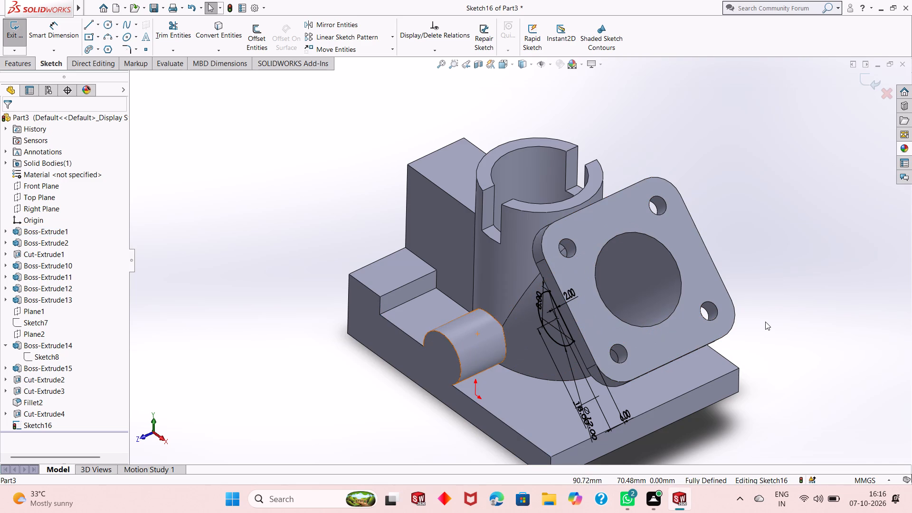
pyautogui.scroll(1, 659, 337)
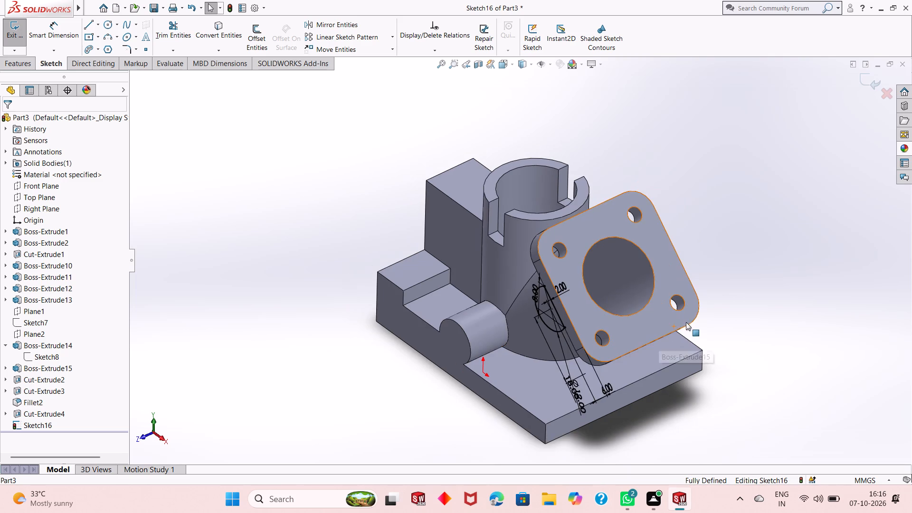
pyautogui.moveTo(686, 322); pyautogui.dragTo(657, 333, button='middle')
pyautogui.scroll(-2, 610, 315)
pyautogui.moveTo(555, 302); pyautogui.dragTo(577, 283, button='middle')
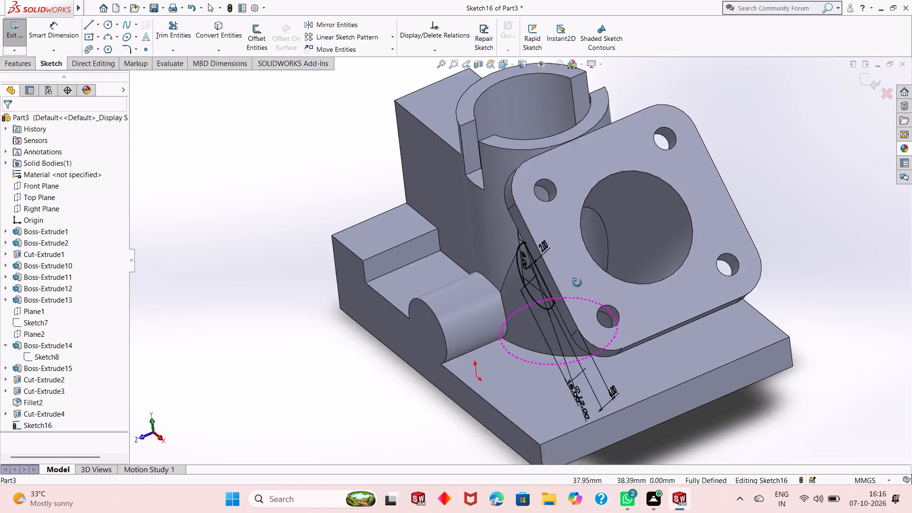
pyautogui.moveTo(577, 283); pyautogui.dragTo(582, 278, button='middle')
pyautogui.scroll(3, 593, 277)
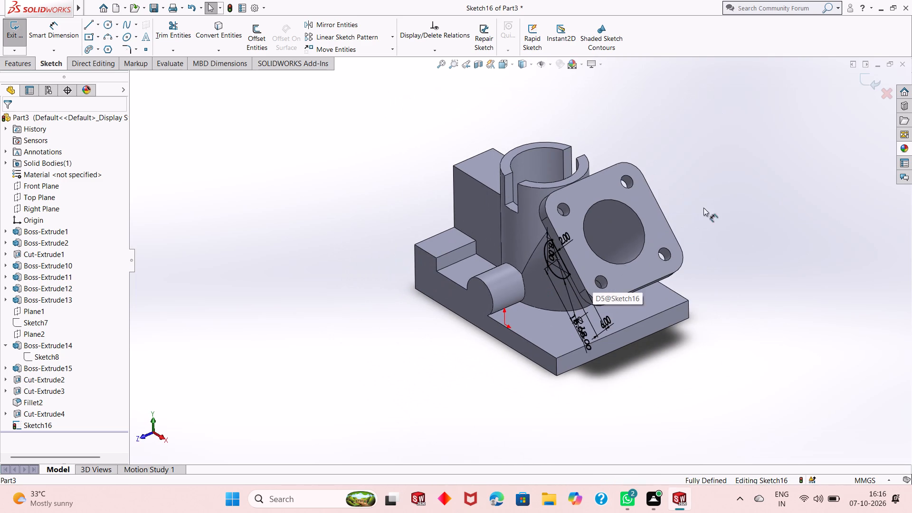
pyautogui.scroll(-2, 672, 201)
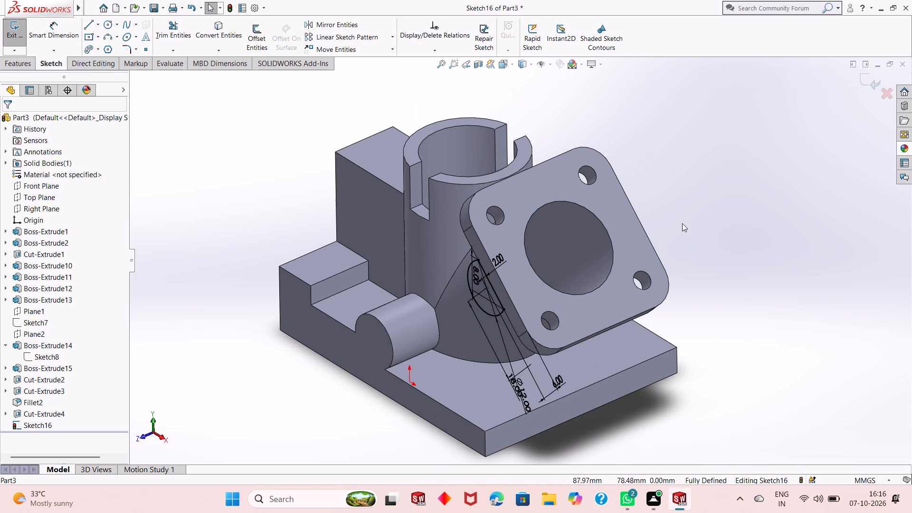
pyautogui.moveTo(679, 227); pyautogui.dragTo(668, 238, button='middle')
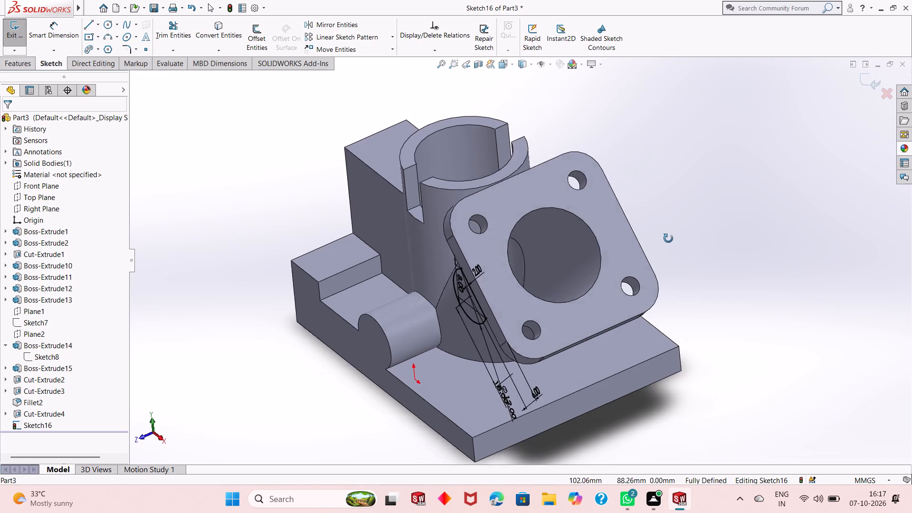
pyautogui.moveTo(668, 238); pyautogui.dragTo(684, 236, button='middle')
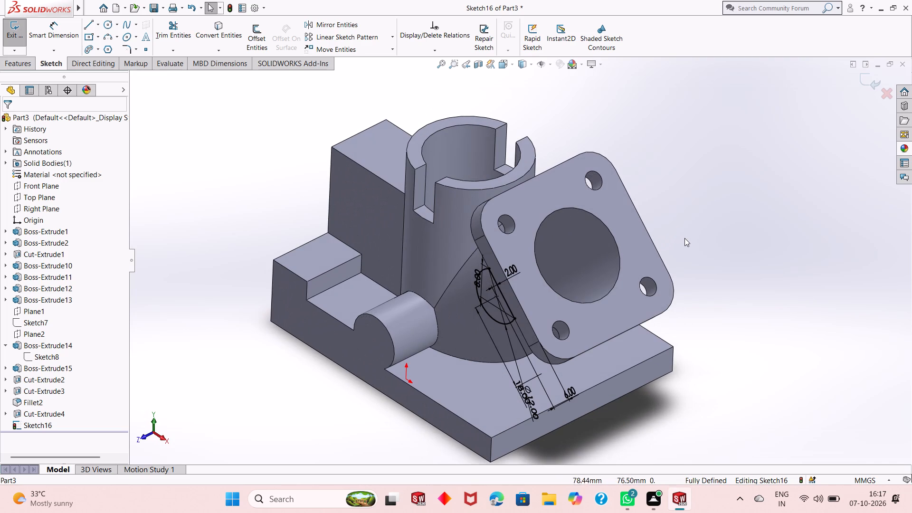
pyautogui.moveTo(549, 285); pyautogui.dragTo(598, 266, button='middle')
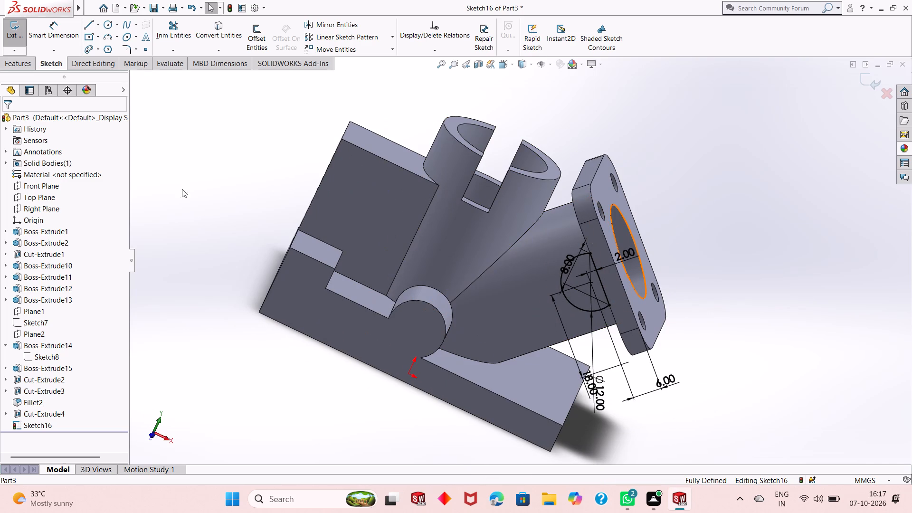
# Extrude the trimmed 12 mm circle profile in the reversed direction with the Up To Next end condition, into the angled boss.
pyautogui.click(17, 65)
pyautogui.click(15, 45)
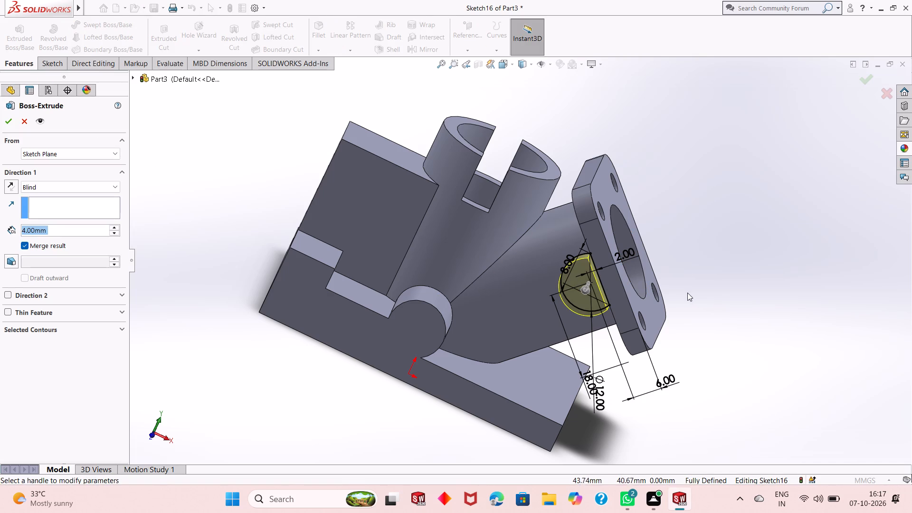
pyautogui.scroll(-2, 685, 271)
pyautogui.moveTo(651, 288); pyautogui.dragTo(643, 268, button='middle')
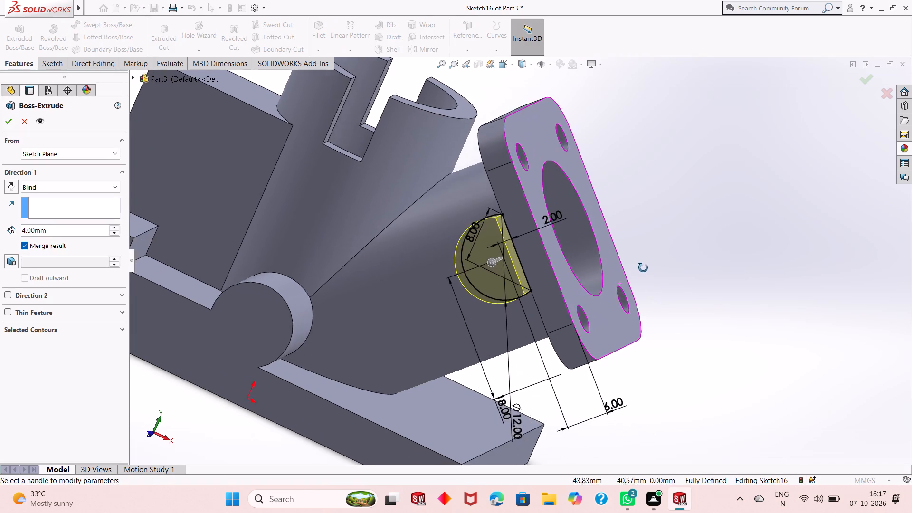
pyautogui.moveTo(643, 268); pyautogui.dragTo(625, 272, button='middle')
pyautogui.click(8, 185)
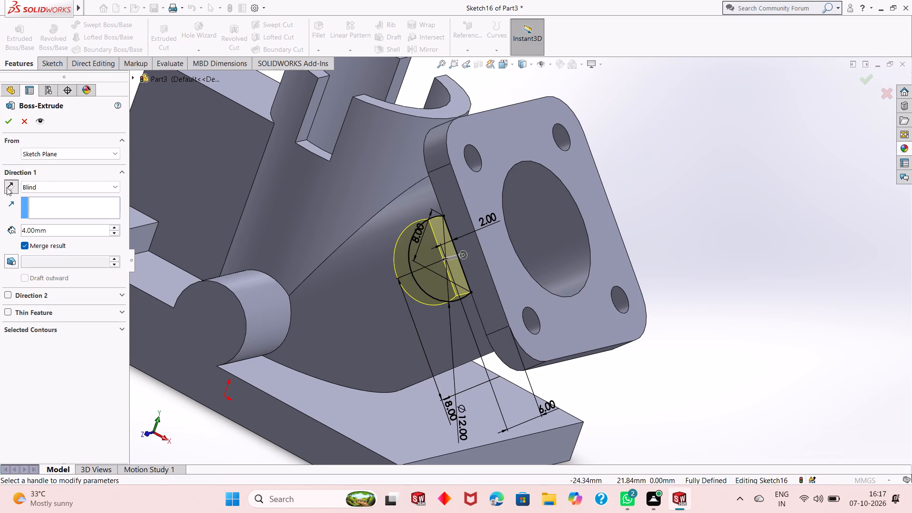
pyautogui.moveTo(638, 359); pyautogui.dragTo(609, 174, button='middle')
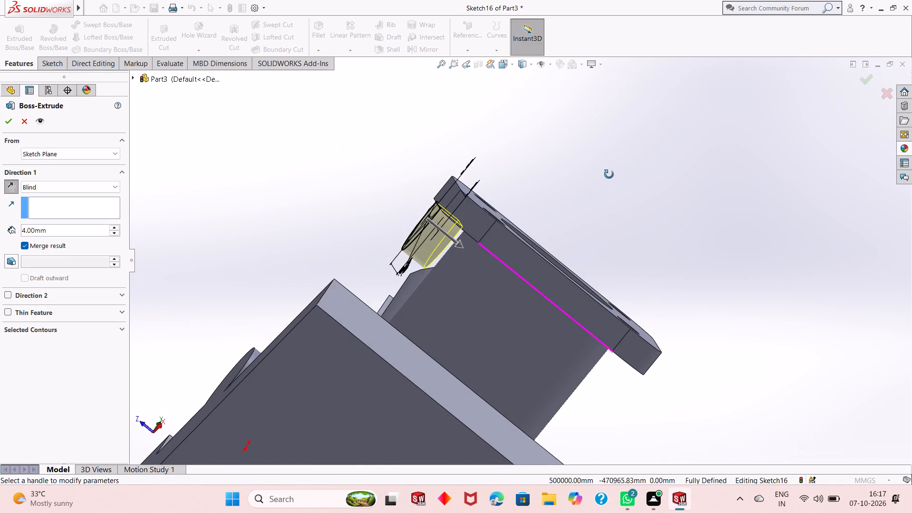
pyautogui.moveTo(609, 174); pyautogui.dragTo(608, 173, button='middle')
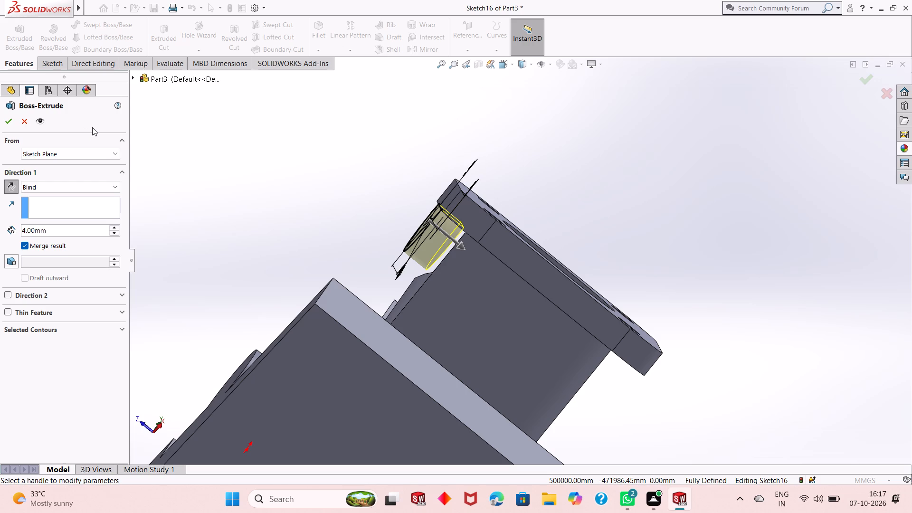
pyautogui.moveTo(251, 179); pyautogui.dragTo(257, 182, button='middle')
pyautogui.moveTo(257, 182); pyautogui.dragTo(267, 221, button='middle')
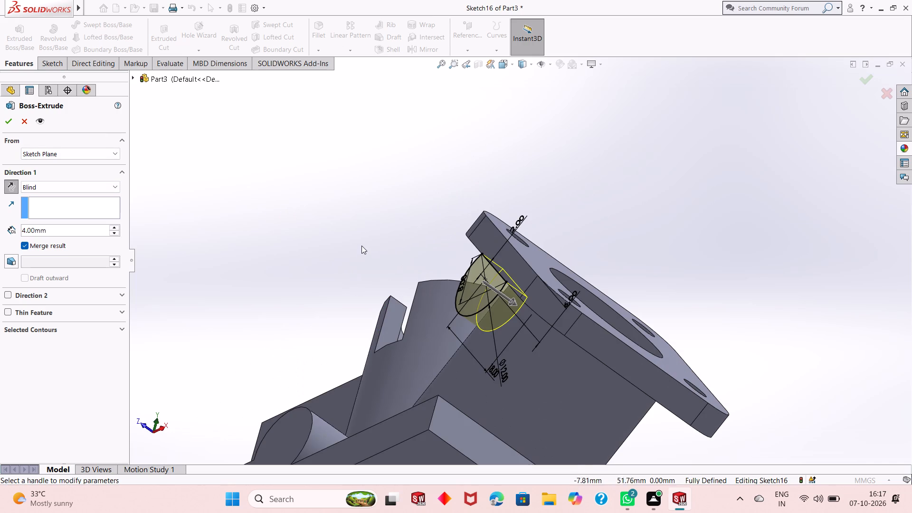
pyautogui.moveTo(367, 247); pyautogui.dragTo(335, 177, button='middle')
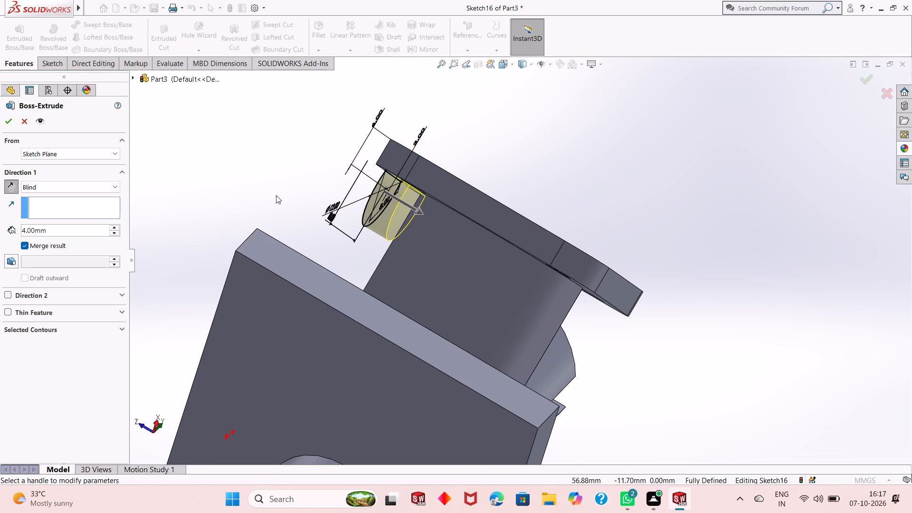
pyautogui.moveTo(276, 195); pyautogui.dragTo(276, 222, button='middle')
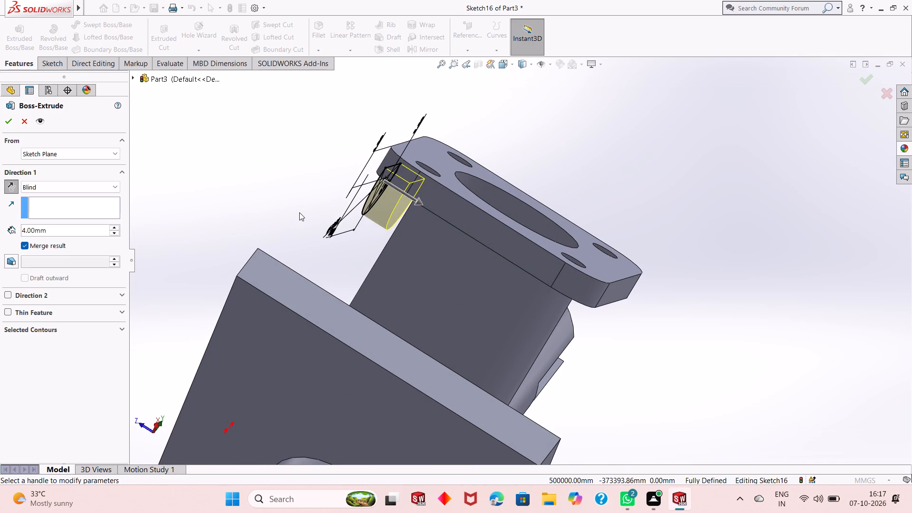
pyautogui.moveTo(299, 212); pyautogui.dragTo(342, 228, button='middle')
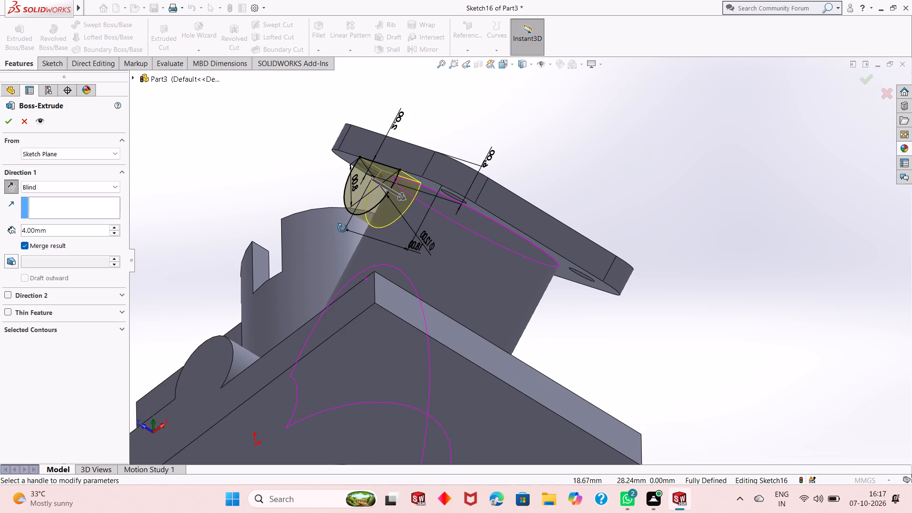
pyautogui.moveTo(342, 228); pyautogui.dragTo(452, 261, button='middle')
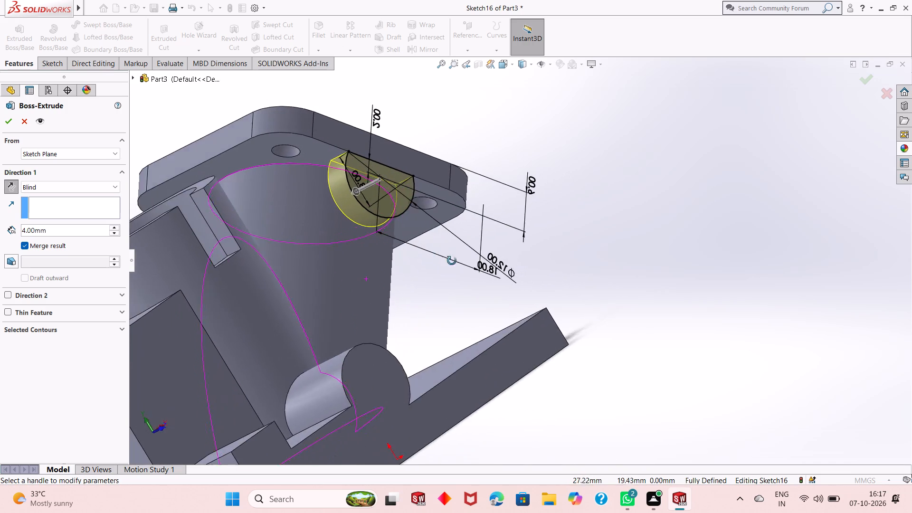
pyautogui.moveTo(452, 261); pyautogui.dragTo(269, 330, button='middle')
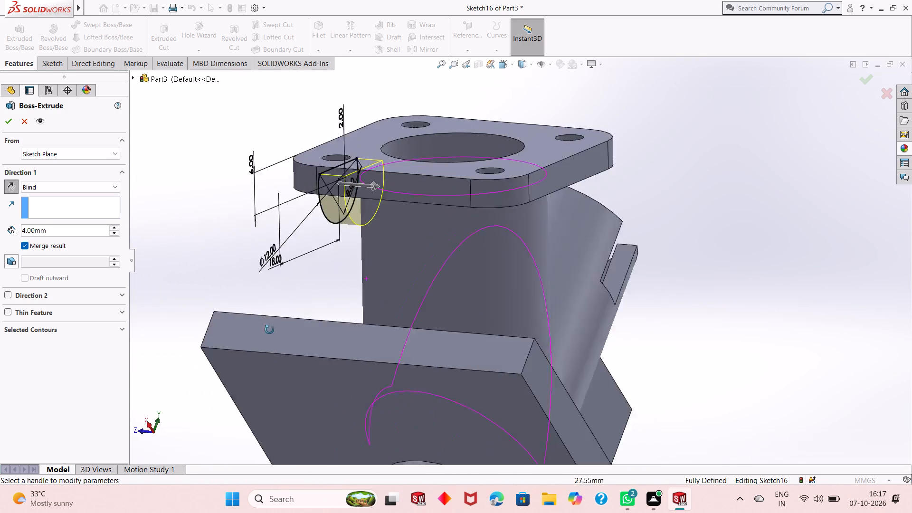
pyautogui.moveTo(269, 330); pyautogui.dragTo(332, 413, button='middle')
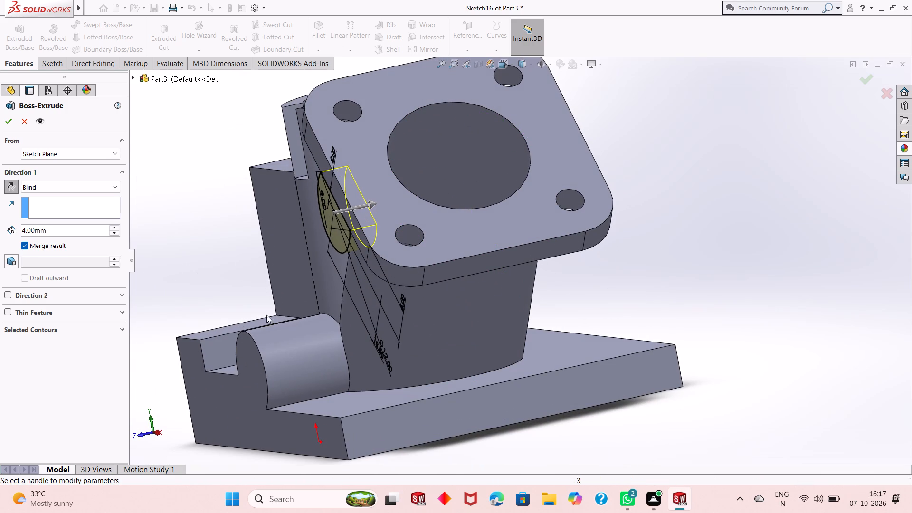
pyautogui.click(55, 185)
pyautogui.click(65, 212)
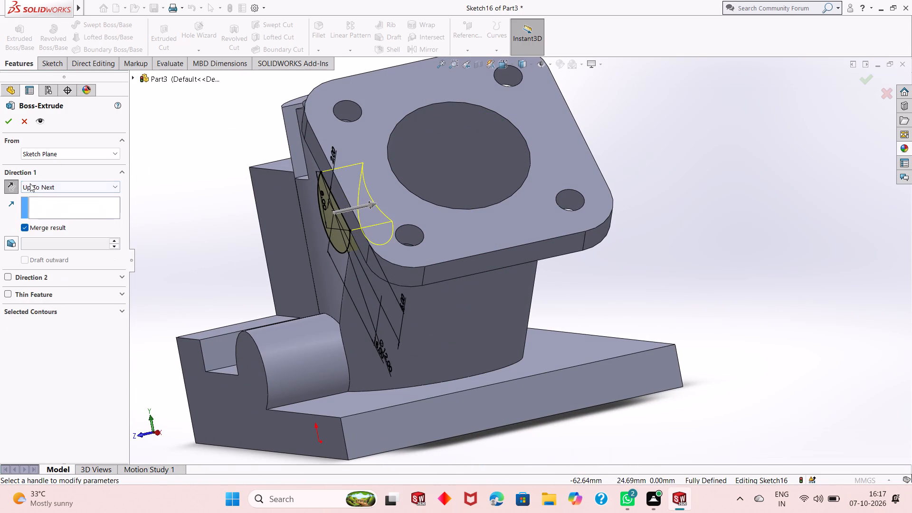
pyautogui.click(6, 120)
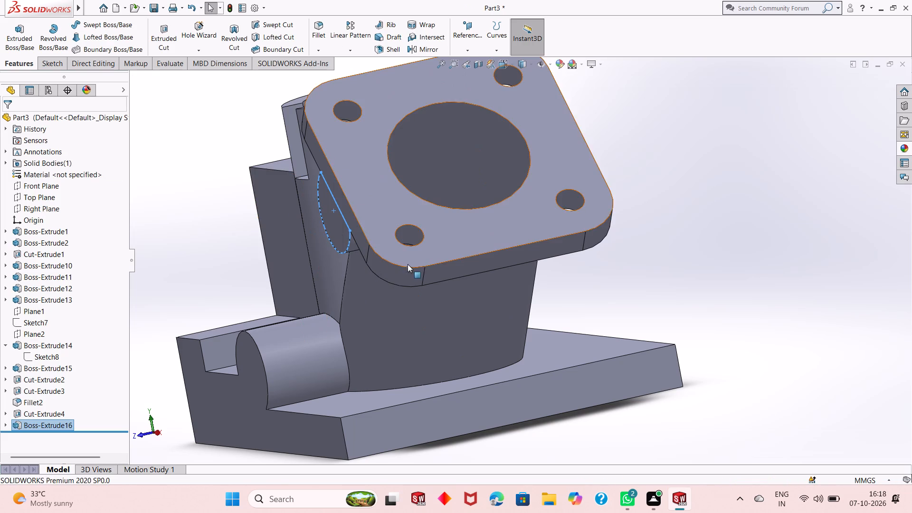
# Inspect the extruded side feature beneath the flange and its junction with the angled boss.
pyautogui.moveTo(408, 263); pyautogui.dragTo(446, 247, button='middle')
pyautogui.press('Escape')
pyautogui.scroll(1, 279, 253)
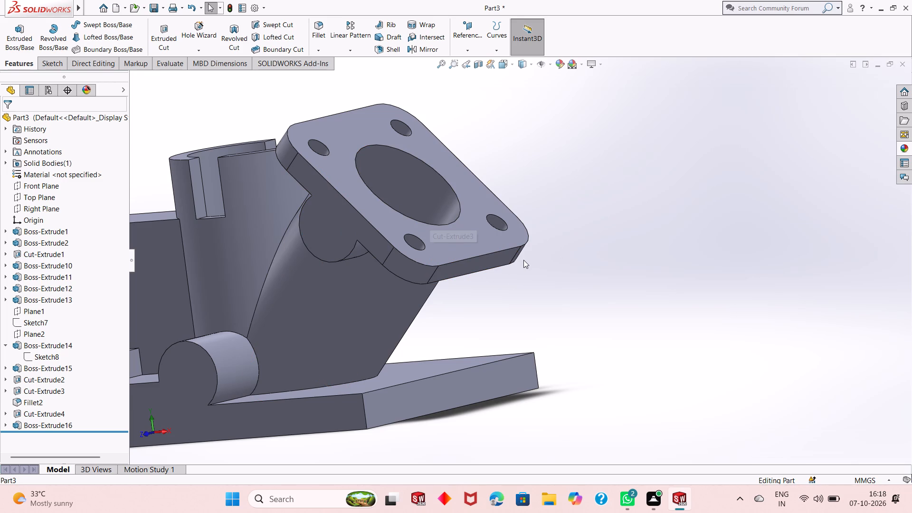
pyautogui.moveTo(525, 261); pyautogui.dragTo(516, 310, button='middle')
pyautogui.scroll(1, 418, 326)
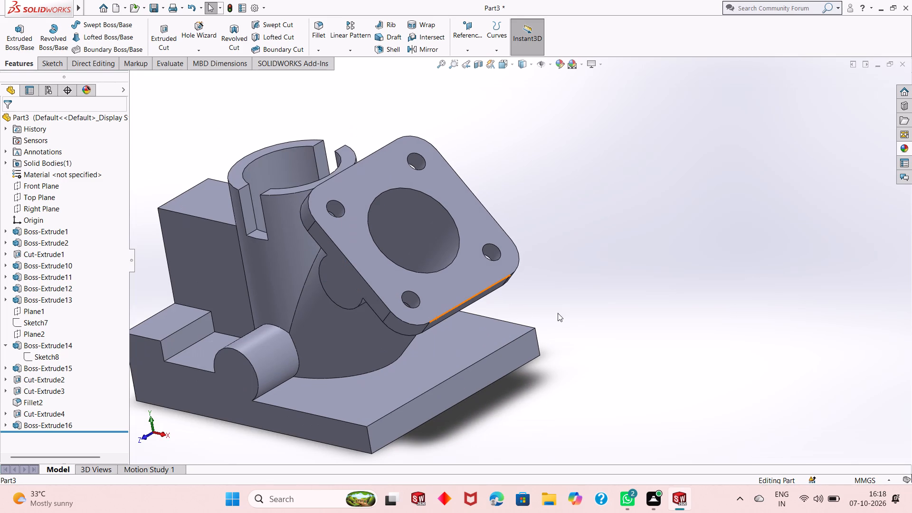
pyautogui.scroll(1, 500, 305)
pyautogui.moveTo(506, 305); pyautogui.dragTo(525, 280, button='middle')
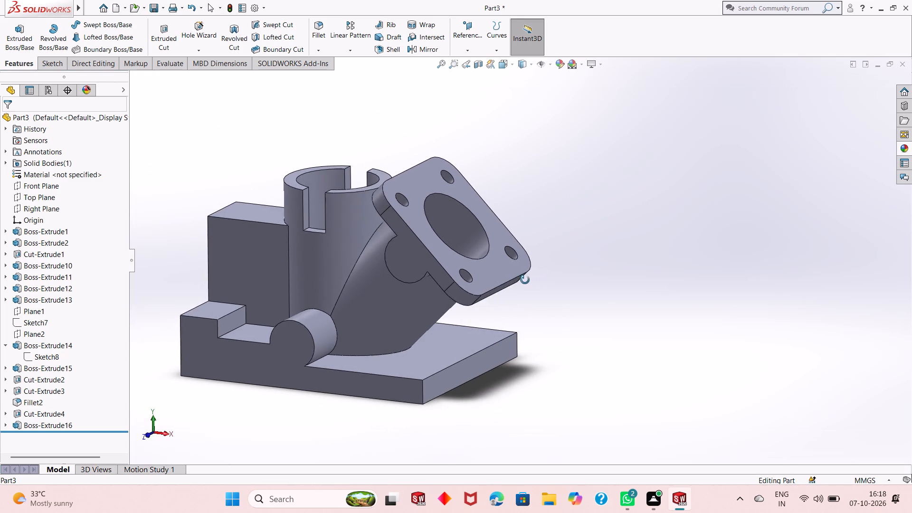
pyautogui.moveTo(525, 280); pyautogui.dragTo(527, 292, button='middle')
pyautogui.scroll(1, 428, 308)
pyautogui.moveTo(454, 282); pyautogui.dragTo(433, 273, button='middle')
pyautogui.scroll(-2, 437, 268)
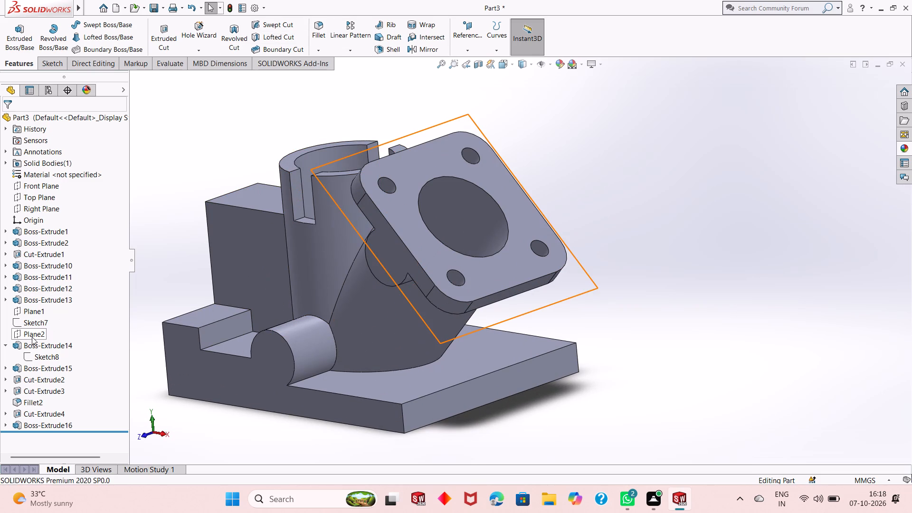
# Mirror the trimmed-circle side boss beneath the flange about Plane1, with no other feature included.
pyautogui.click(38, 313)
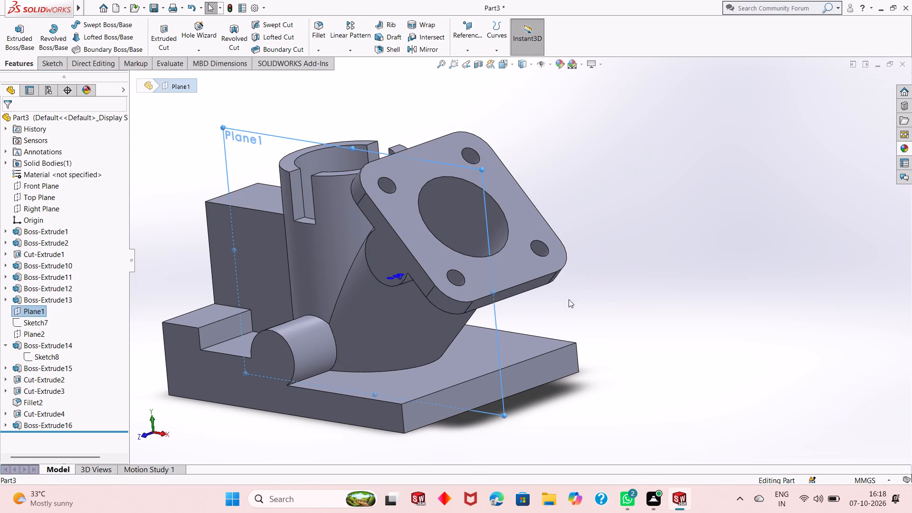
pyautogui.moveTo(657, 246); pyautogui.dragTo(673, 245, button='middle')
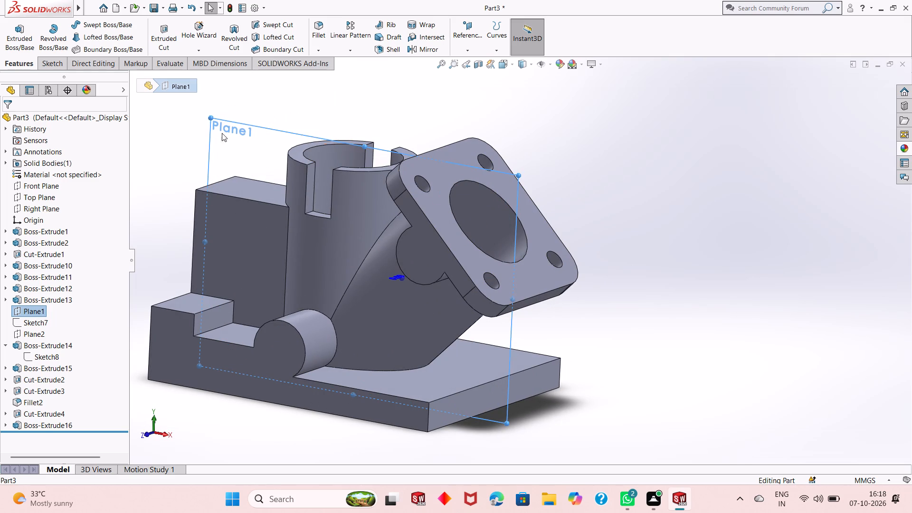
pyautogui.click(424, 47)
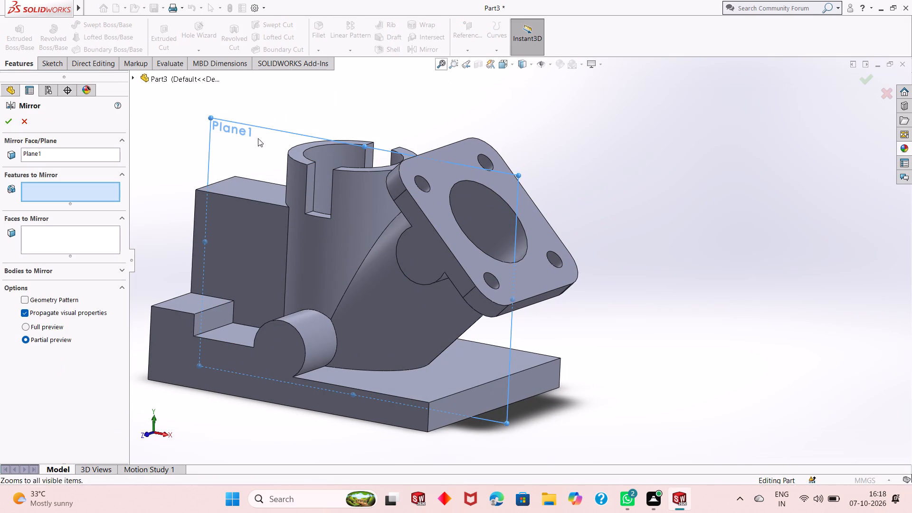
pyautogui.click(221, 141)
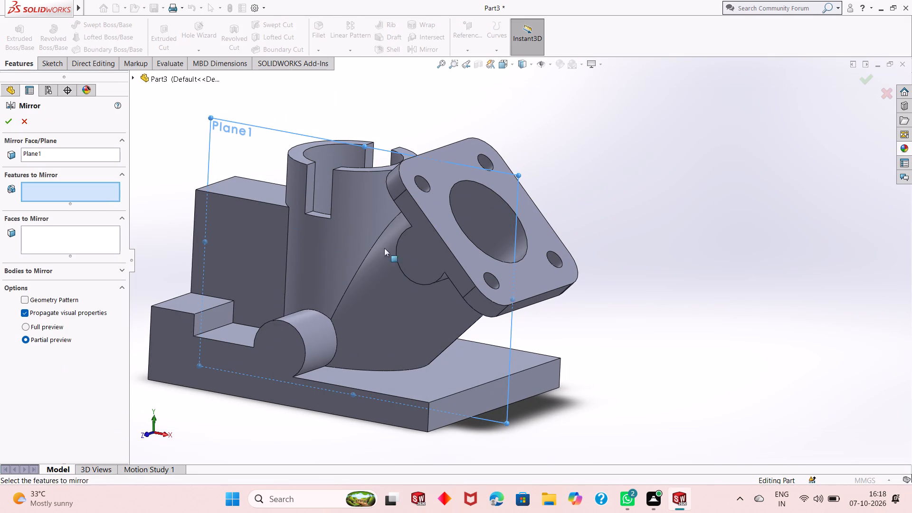
pyautogui.click(413, 247)
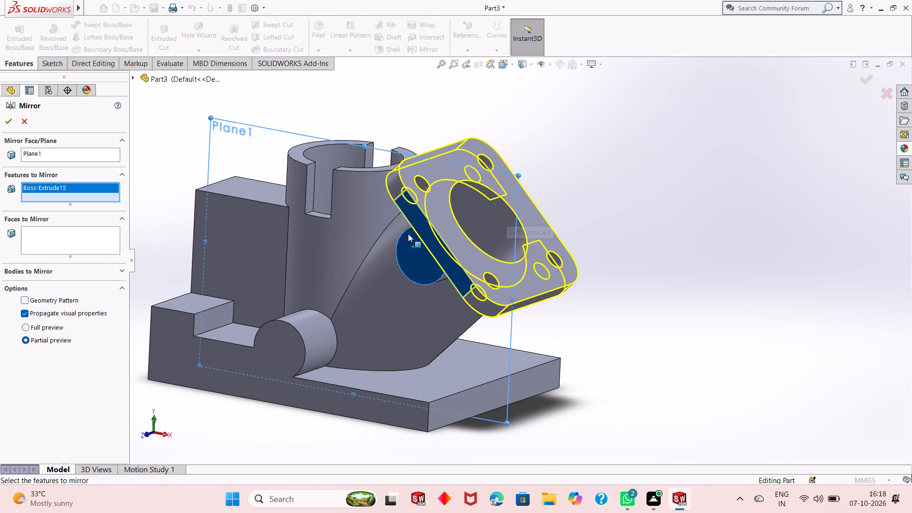
pyautogui.rightClick(52, 186)
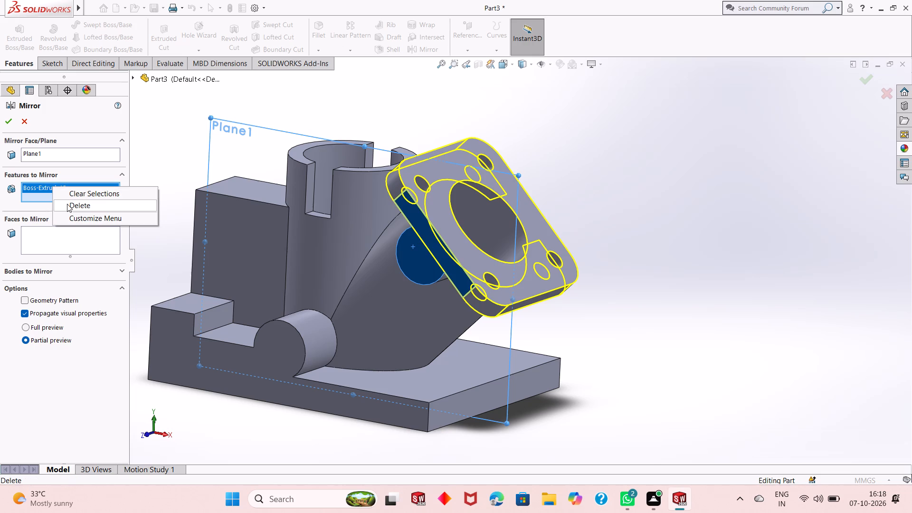
pyautogui.click(67, 204)
pyautogui.moveTo(454, 296); pyautogui.dragTo(447, 285, button='middle')
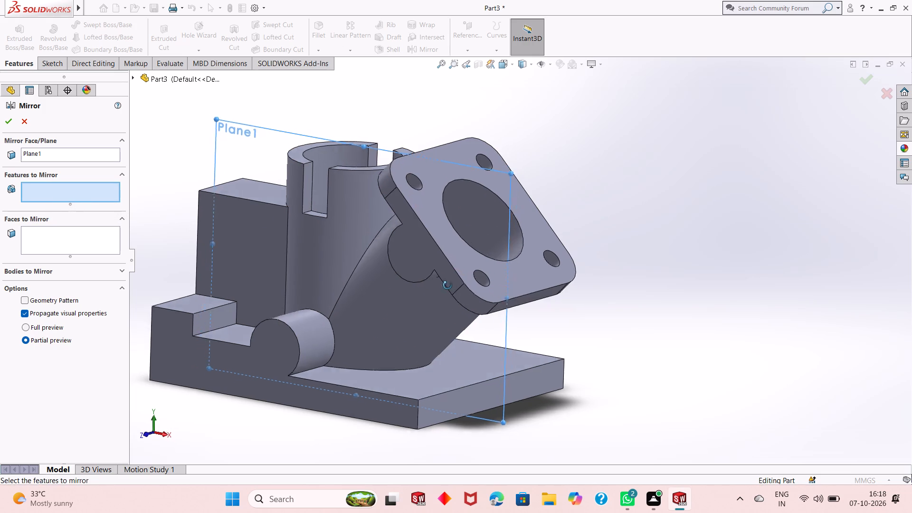
pyautogui.moveTo(447, 285); pyautogui.dragTo(434, 205, button='middle')
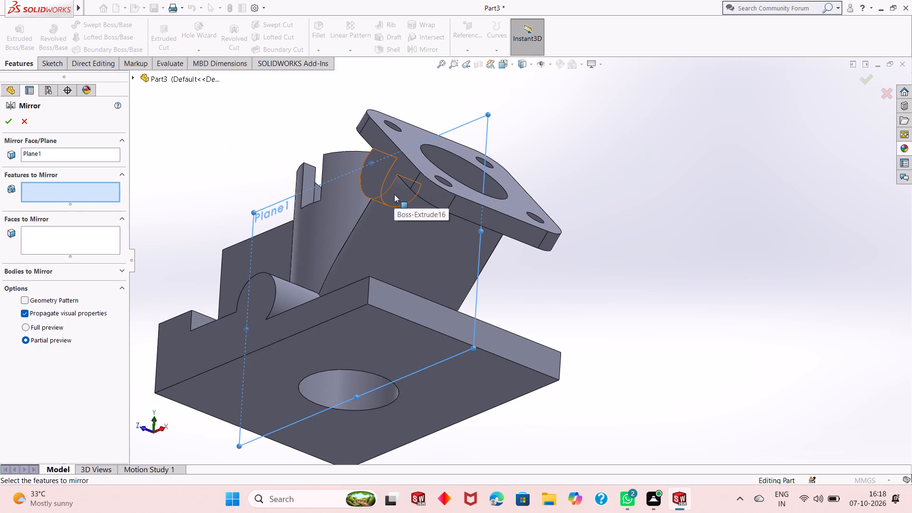
pyautogui.click(394, 194)
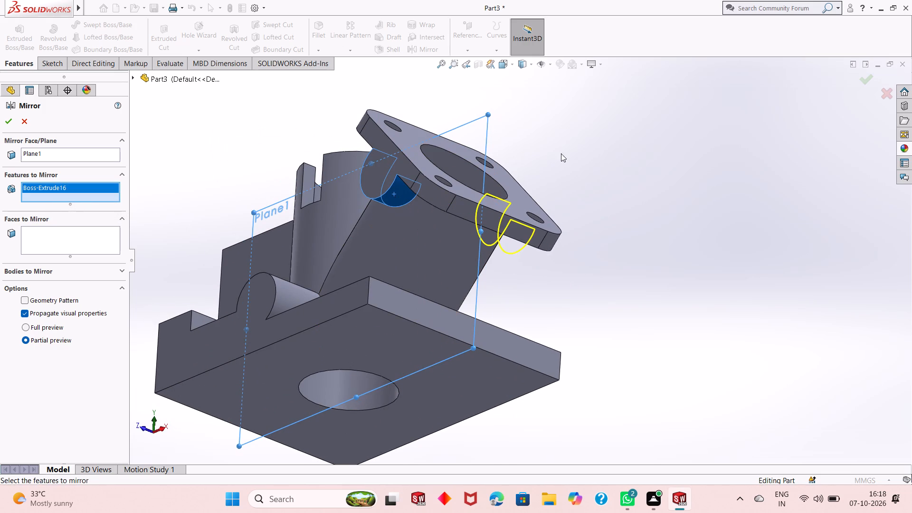
pyautogui.moveTo(561, 153); pyautogui.dragTo(563, 228, button='middle')
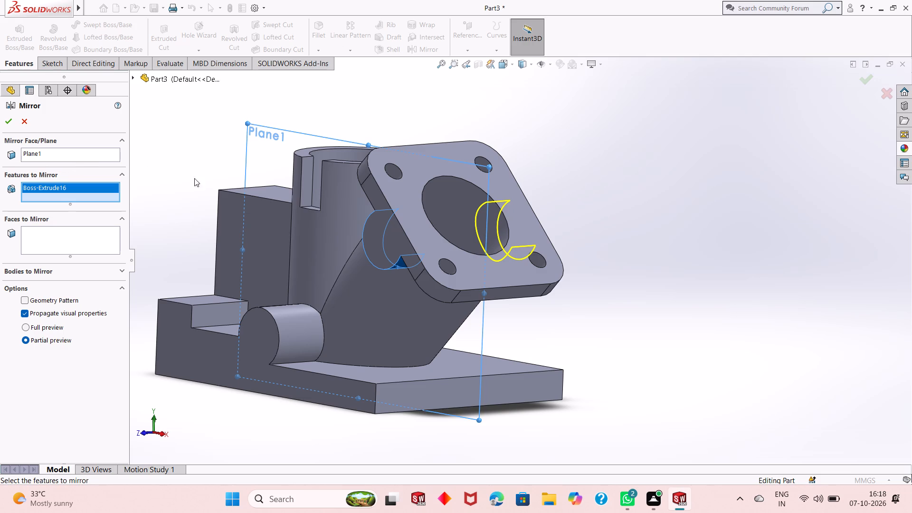
pyautogui.scroll(-1, 383, 224)
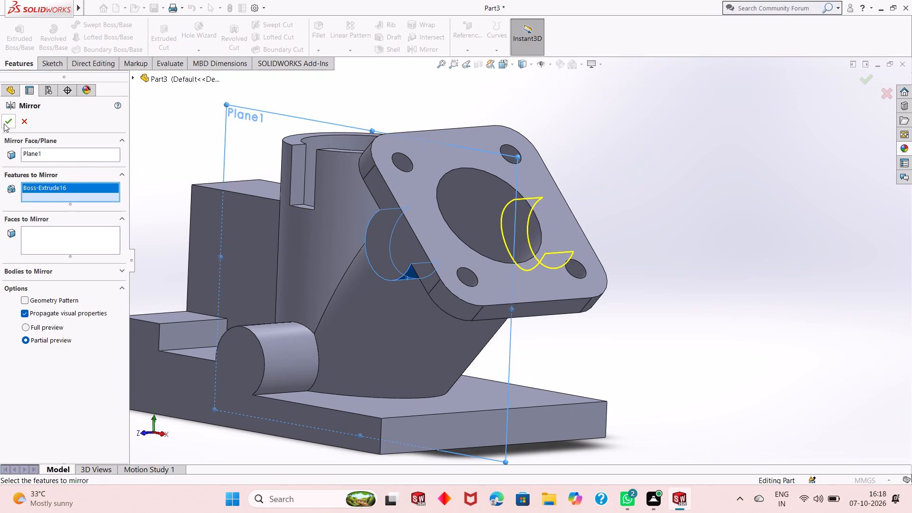
pyautogui.click(4, 123)
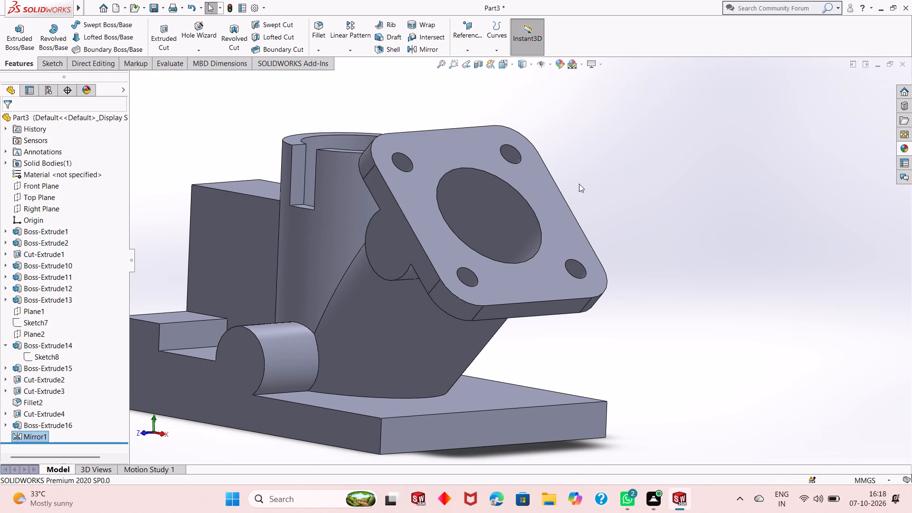
# Inspect both sides of the angled boss to check the mirrored side boss beneath the flange.
pyautogui.moveTo(647, 202); pyautogui.dragTo(472, 262, button='middle')
pyautogui.scroll(2, 422, 269)
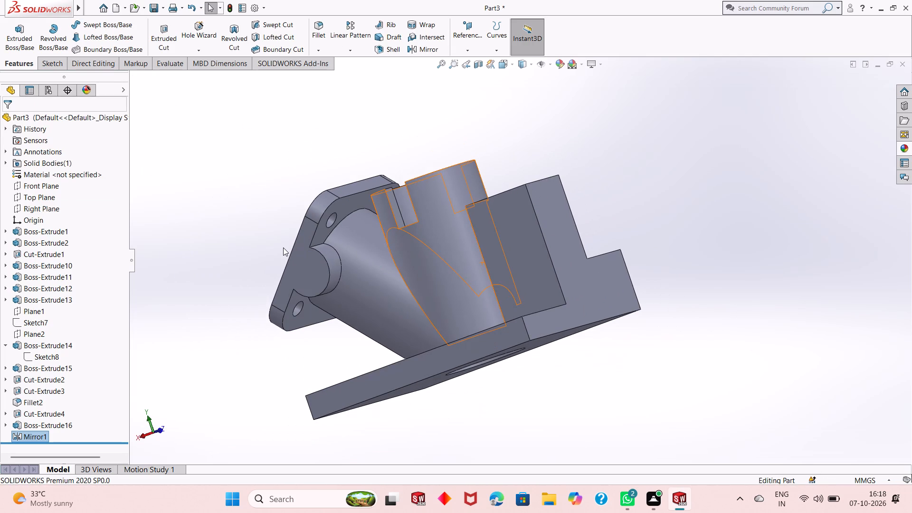
pyautogui.scroll(-1, 283, 248)
pyautogui.moveTo(277, 249); pyautogui.dragTo(277, 233, button='middle')
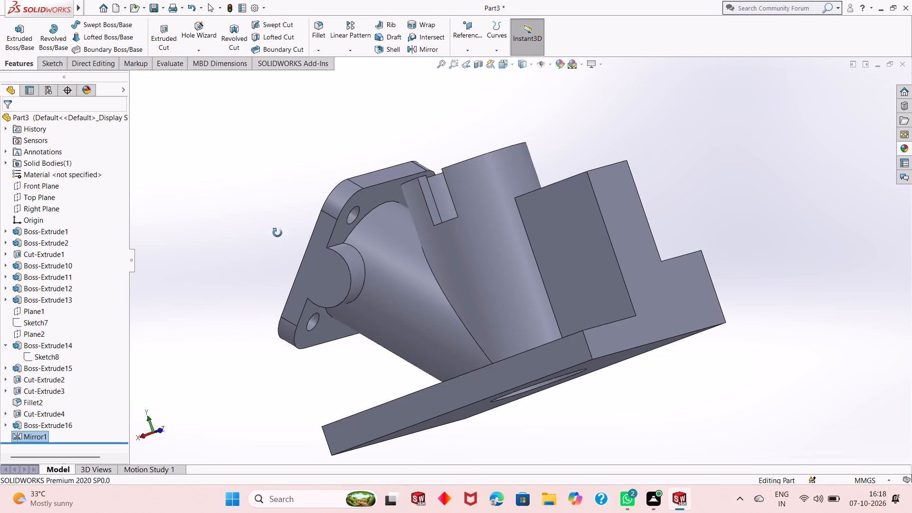
pyautogui.moveTo(277, 233); pyautogui.dragTo(251, 232, button='middle')
pyautogui.scroll(-4, 367, 205)
pyautogui.scroll(2, 395, 315)
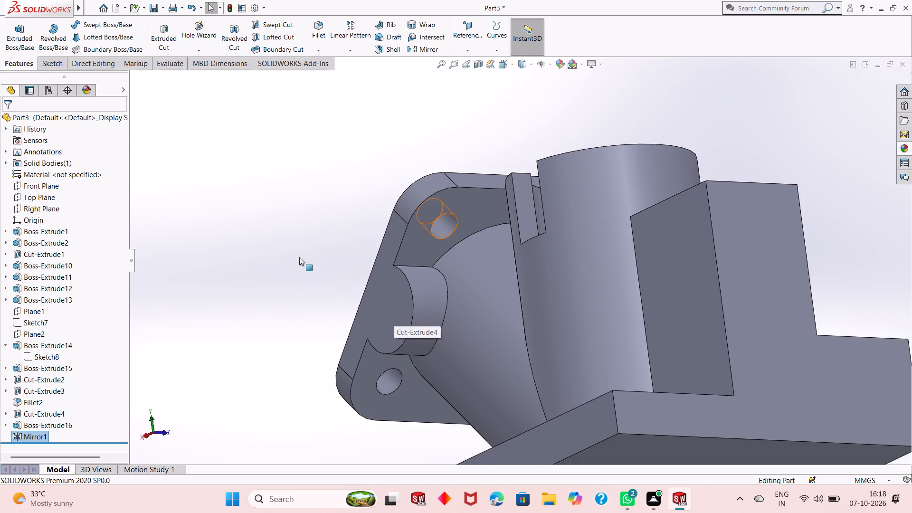
pyautogui.moveTo(299, 257); pyautogui.dragTo(346, 247, button='middle')
pyautogui.scroll(5, 365, 265)
pyautogui.moveTo(412, 251); pyautogui.dragTo(613, 269, button='middle')
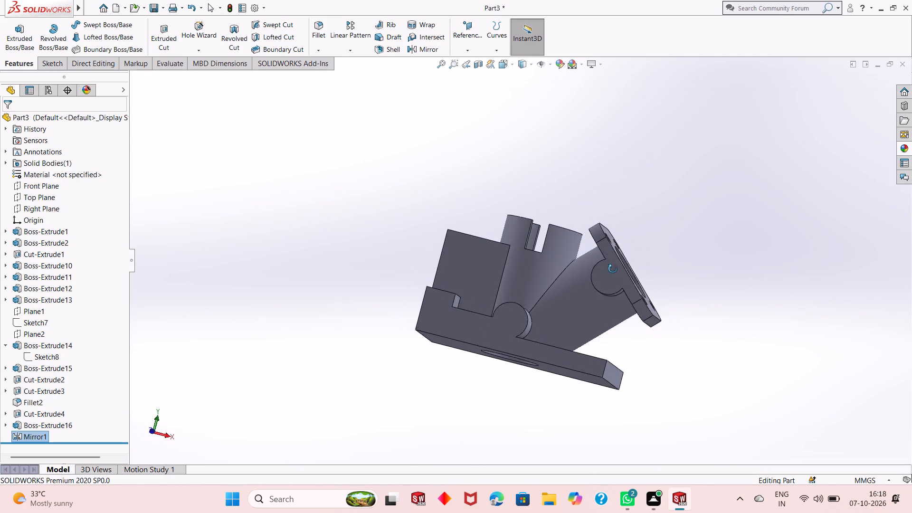
pyautogui.moveTo(613, 269); pyautogui.dragTo(609, 279, button='middle')
pyautogui.press('Escape')
# On the side boss's flat outer face, sketch a circle about 4.1 mm in diameter centred on its rounded edge.
pyautogui.scroll(-2, 653, 261)
pyautogui.click(561, 298)
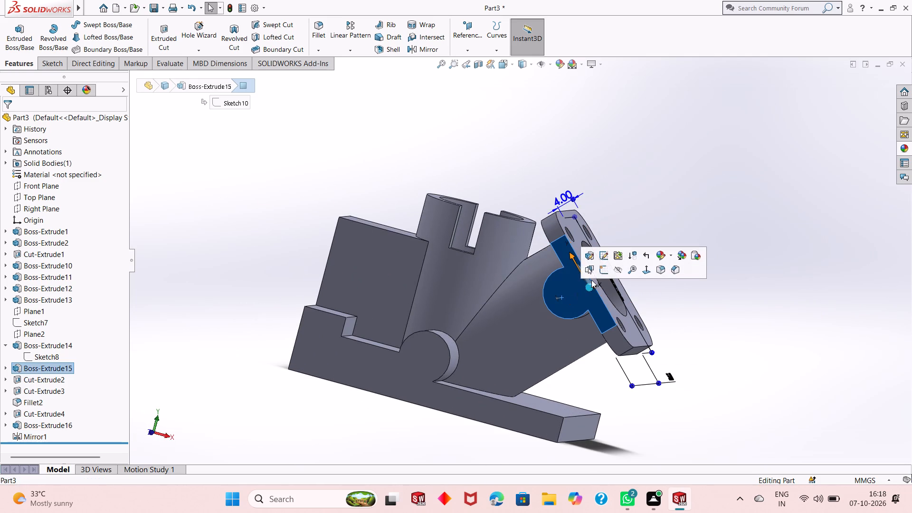
pyautogui.click(605, 272)
pyautogui.hotkey('ctrl', '8')
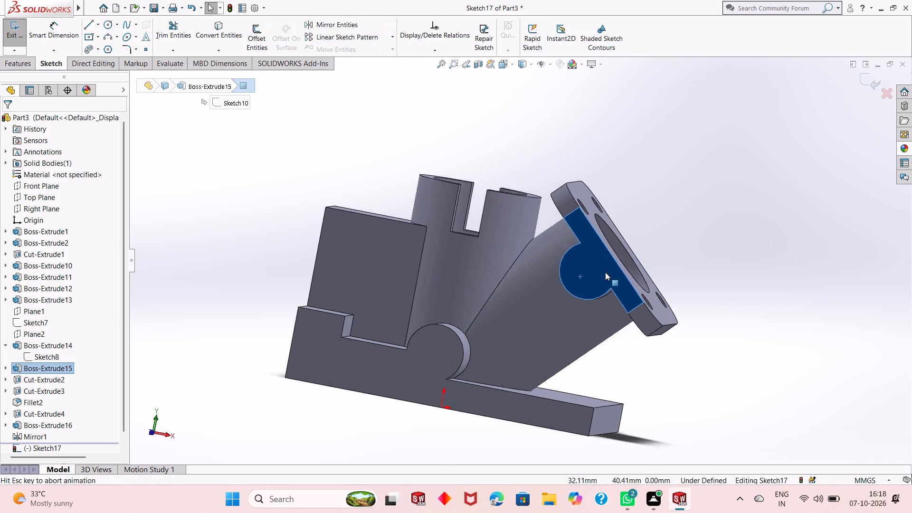
pyautogui.scroll(-2, 674, 208)
pyautogui.press('Escape')
pyautogui.scroll(1, 588, 251)
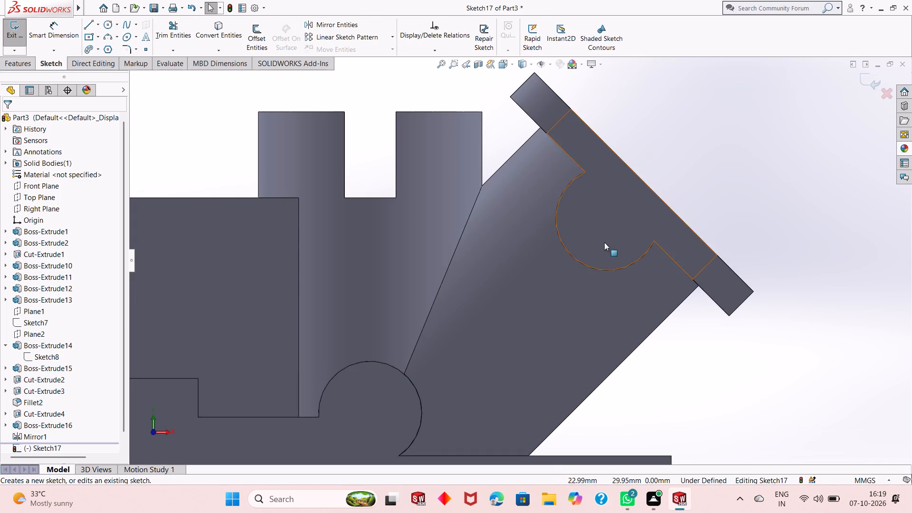
pyautogui.scroll(-2, 709, 214)
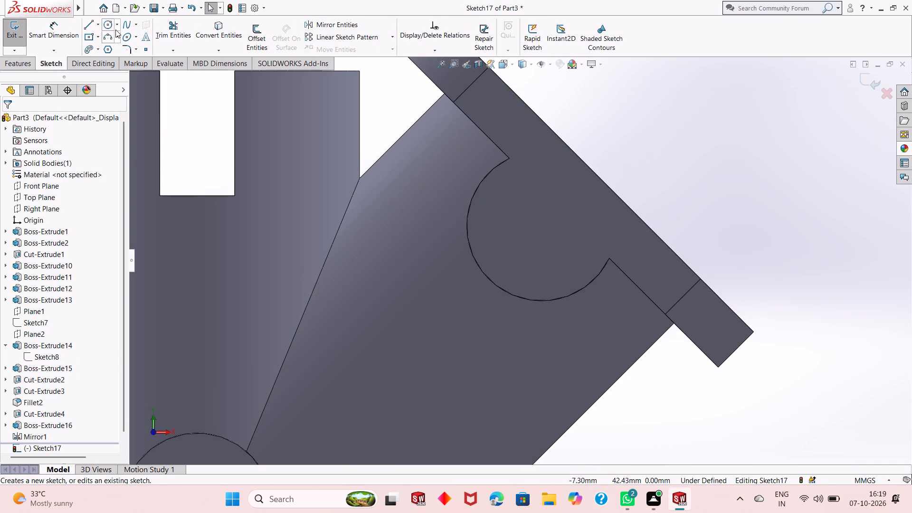
pyautogui.click(104, 28)
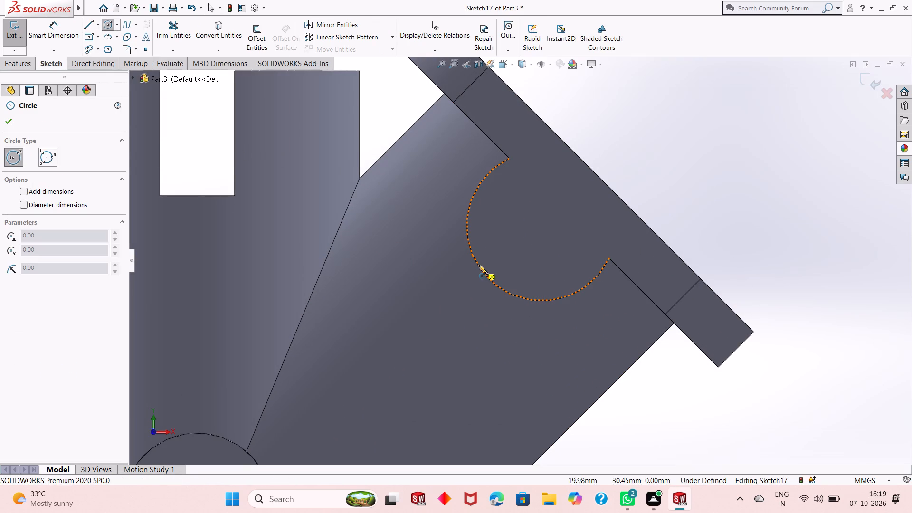
pyautogui.click(542, 228)
pyautogui.click(550, 250)
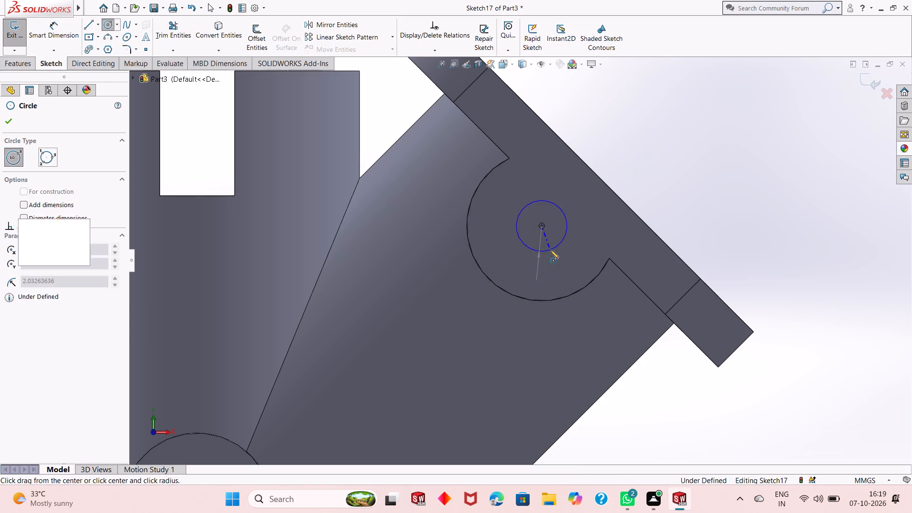
pyautogui.press('Escape')
pyautogui.press('Escape')
# Dimension the new circle's diameter as 4 mm.
pyautogui.click(60, 38)
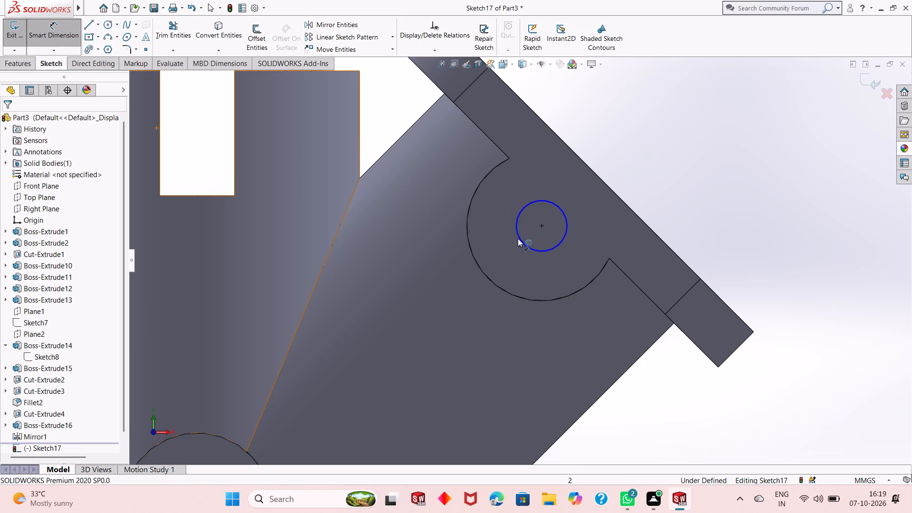
pyautogui.click(528, 244)
pyautogui.click(536, 249)
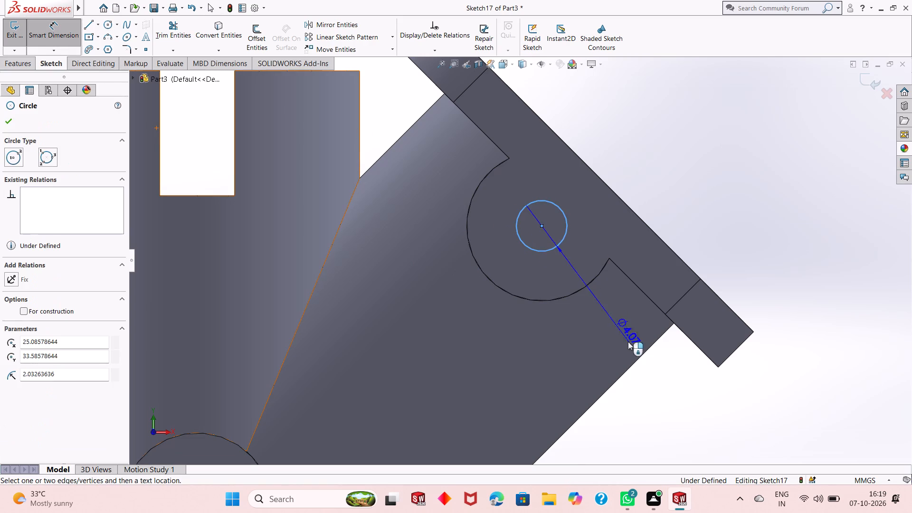
pyautogui.click(665, 399)
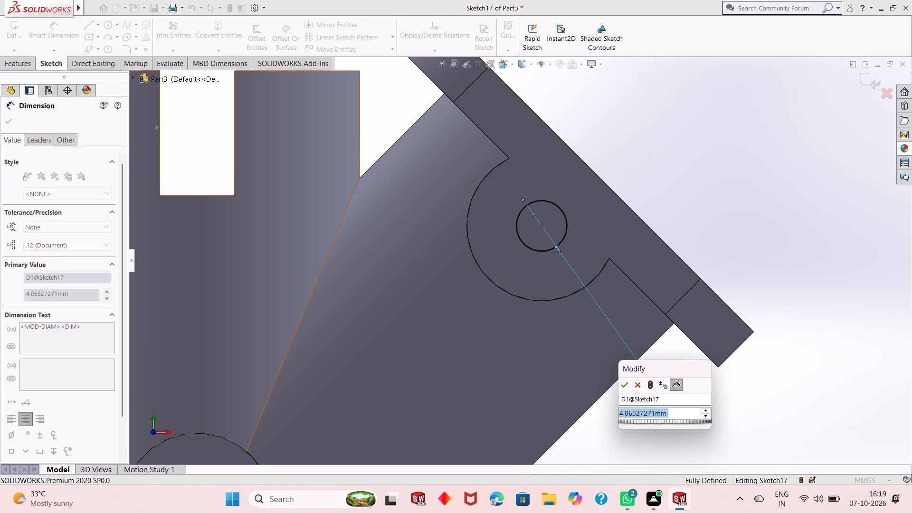
pyautogui.press('4')
pyautogui.press('Return')
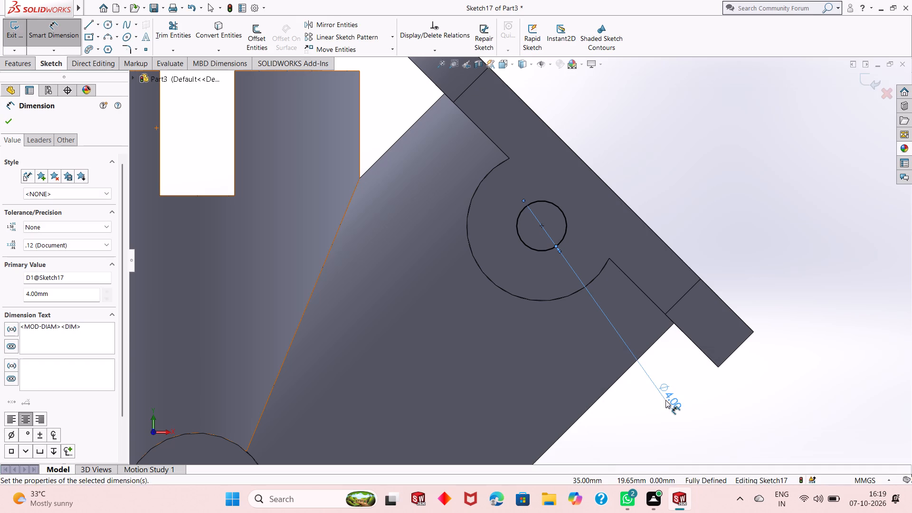
pyautogui.scroll(4, 527, 266)
pyautogui.moveTo(655, 379); pyautogui.dragTo(627, 416, button='middle')
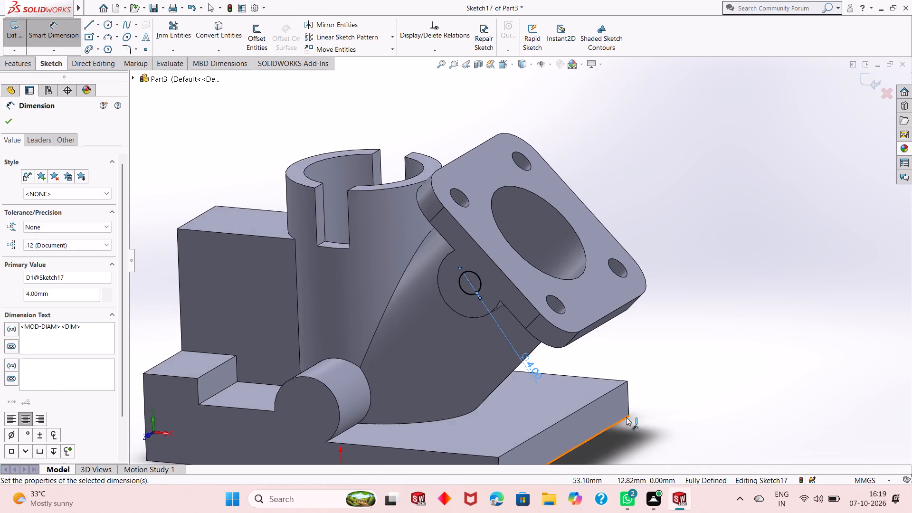
pyautogui.scroll(2, 617, 403)
pyautogui.press('Escape')
# Cut-extrude the 4 mm circle with the Through All end condition, across both side bosses and the angled boss.
pyautogui.click(5, 58)
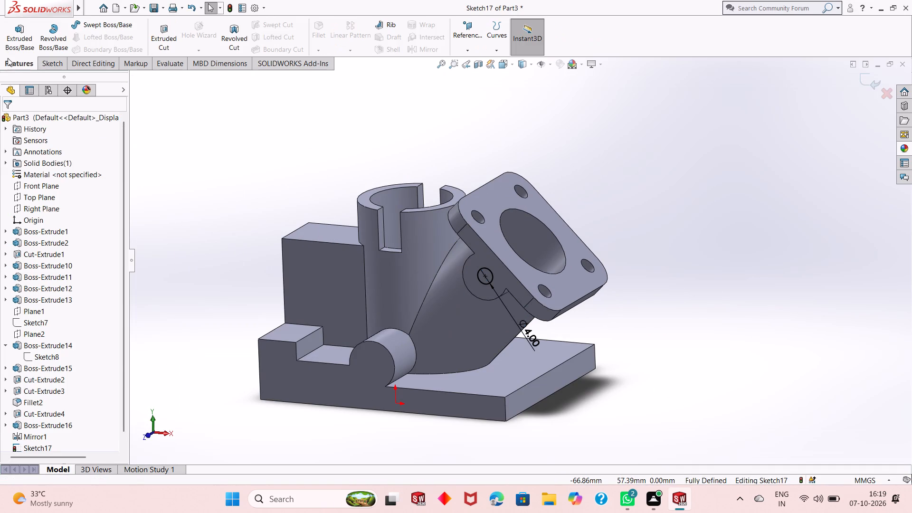
pyautogui.click(155, 34)
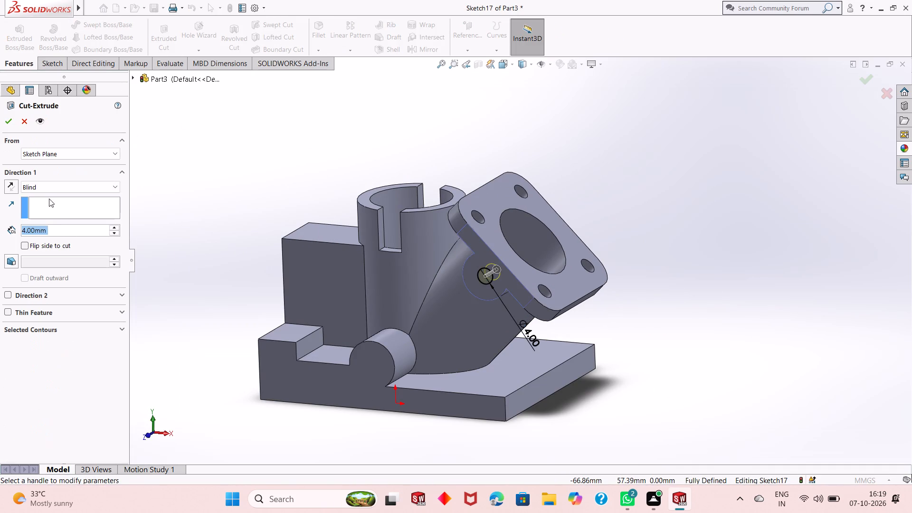
pyautogui.click(44, 188)
pyautogui.click(49, 206)
pyautogui.scroll(1, 504, 302)
pyautogui.moveTo(594, 299); pyautogui.dragTo(532, 316, button='middle')
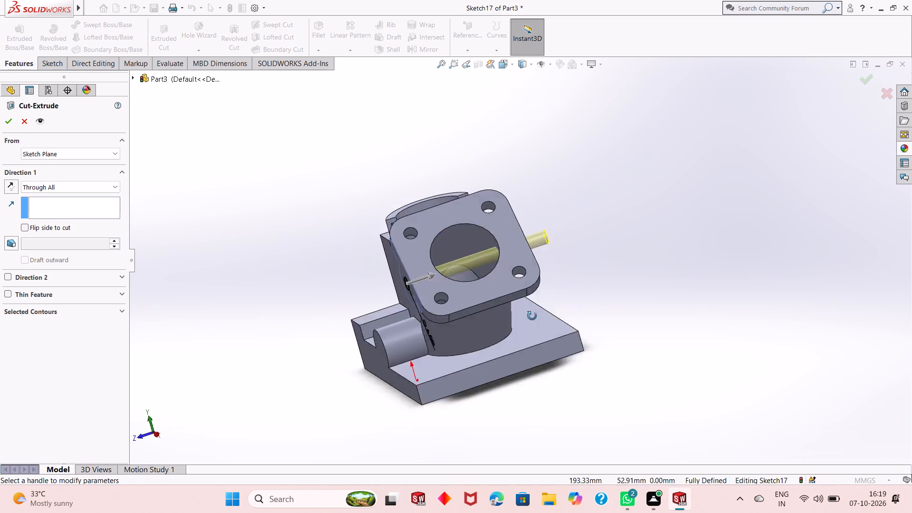
pyautogui.moveTo(532, 316); pyautogui.dragTo(479, 362, button='middle')
pyautogui.scroll(1, 479, 362)
pyautogui.click(10, 118)
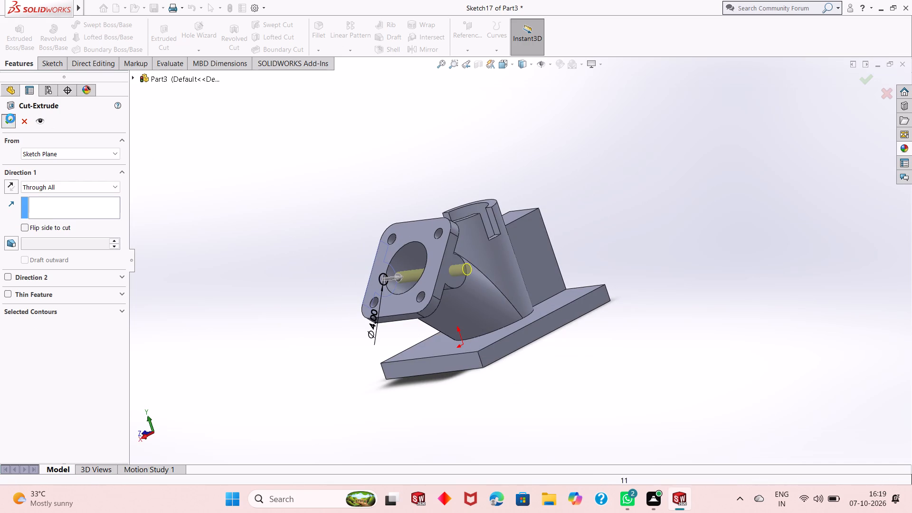
# Examine the cross hole through the side bosses and the angled boss from both sides of the part.
pyautogui.moveTo(337, 245); pyautogui.dragTo(430, 209, button='middle')
pyautogui.press('Escape')
pyautogui.scroll(-2, 496, 244)
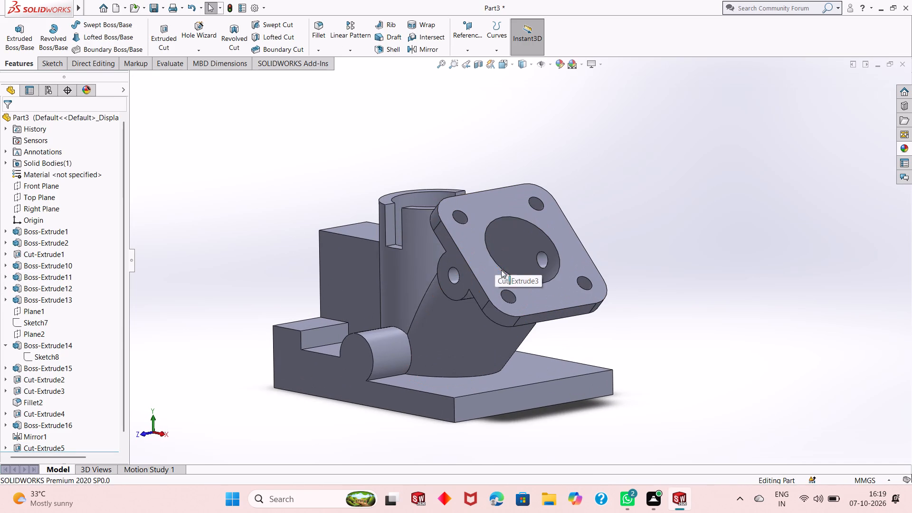
pyautogui.moveTo(634, 275); pyautogui.dragTo(524, 322, button='middle')
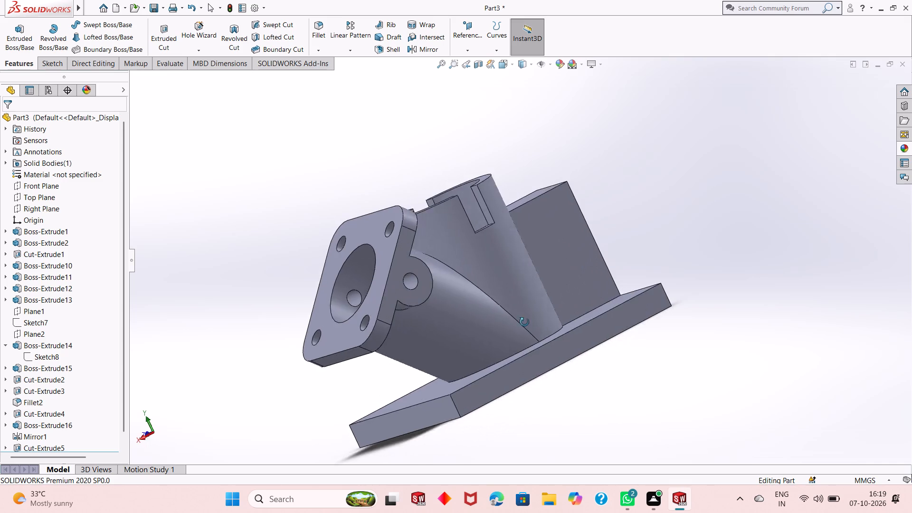
pyautogui.moveTo(524, 322); pyautogui.dragTo(635, 276, button='middle')
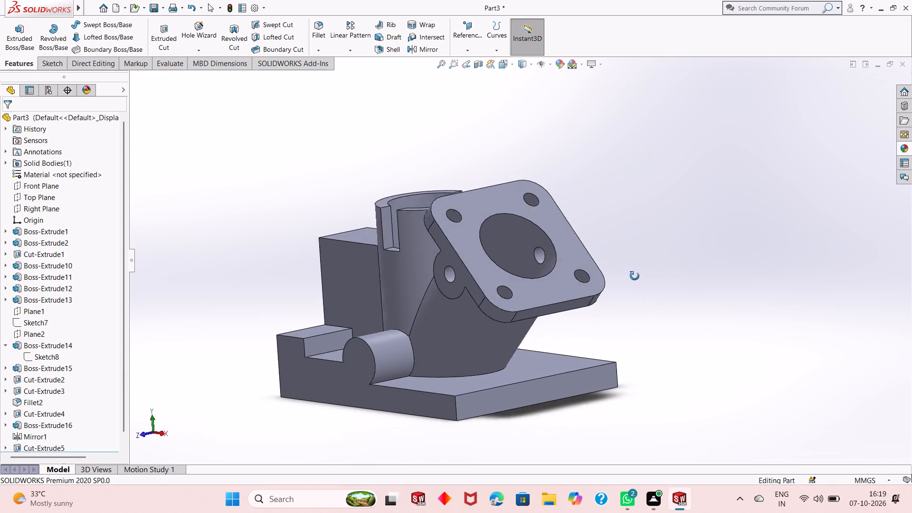
pyautogui.moveTo(635, 276); pyautogui.dragTo(680, 280, button='middle')
pyautogui.scroll(-1, 484, 299)
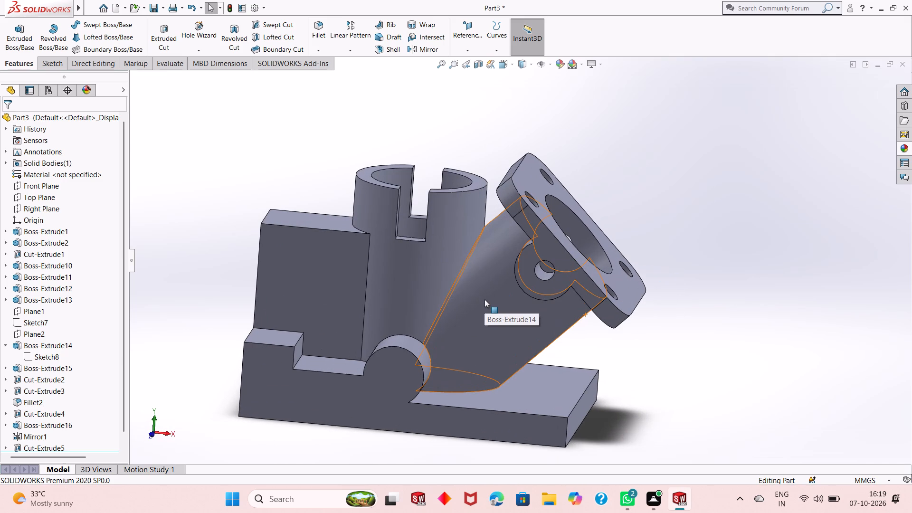
# Examine the tube and angled boss bores in a section view on the Front Plane, and close the section view.
pyautogui.click(480, 65)
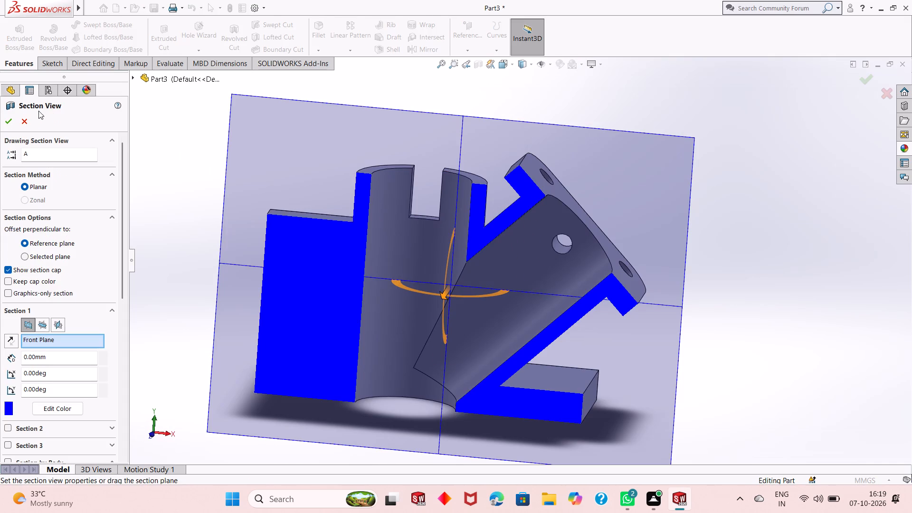
pyautogui.click(11, 119)
pyautogui.scroll(2, 391, 243)
pyautogui.moveTo(521, 277); pyautogui.dragTo(482, 284, button='middle')
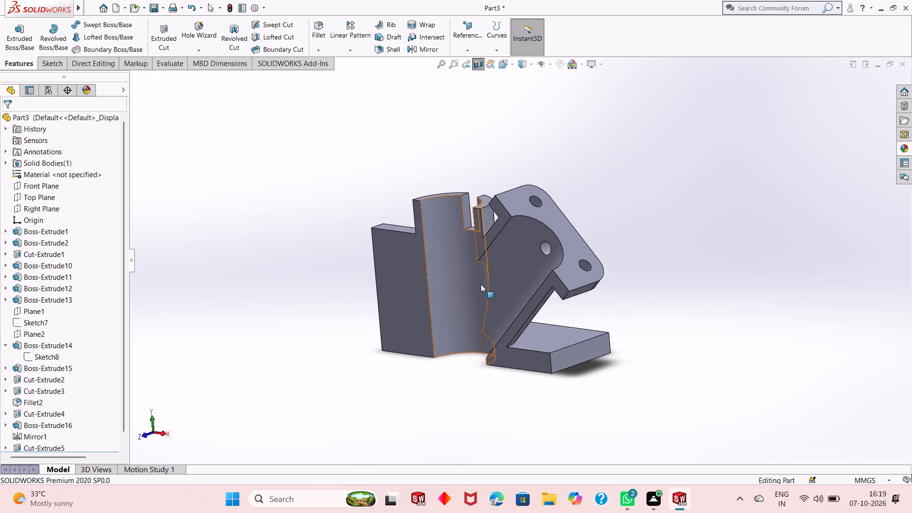
pyautogui.scroll(-4, 489, 282)
pyautogui.scroll(2, 525, 296)
pyautogui.moveTo(671, 325); pyautogui.dragTo(687, 304, button='middle')
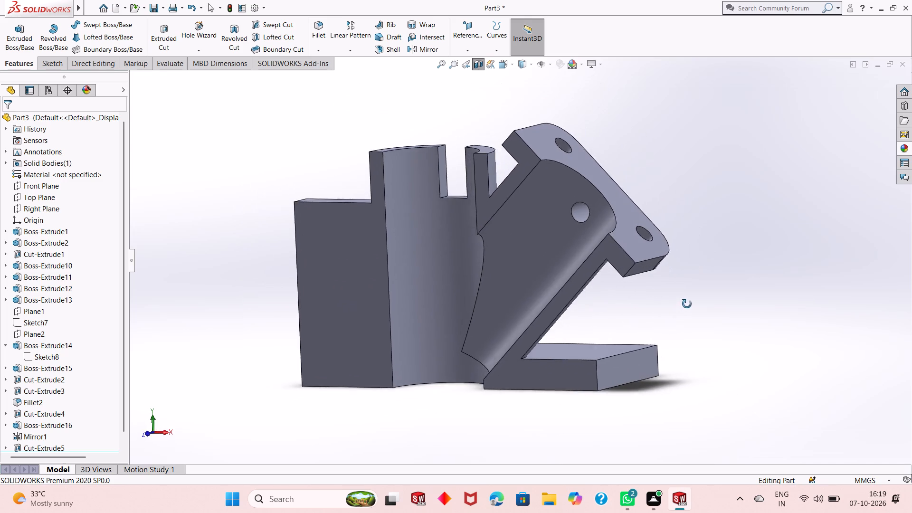
pyautogui.moveTo(687, 304); pyautogui.dragTo(690, 323, button='middle')
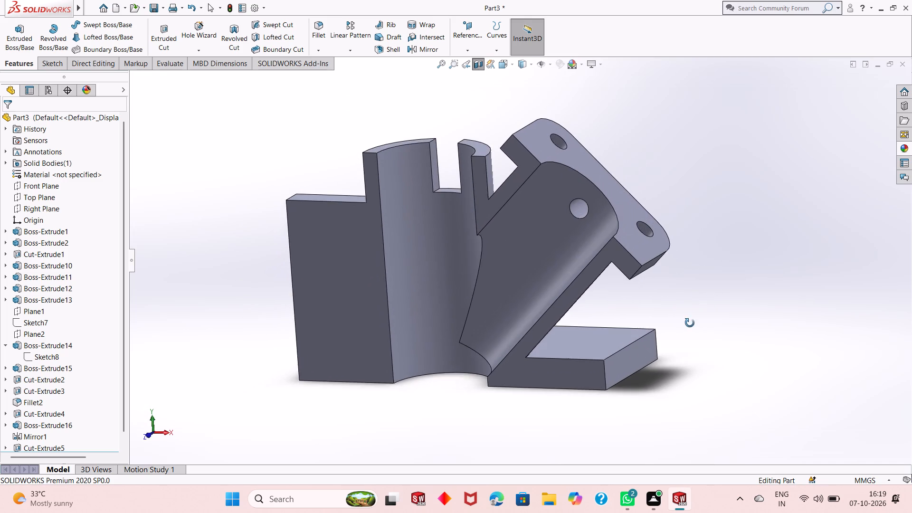
pyautogui.moveTo(690, 323); pyautogui.dragTo(688, 327, button='middle')
pyautogui.scroll(-2, 565, 294)
pyautogui.scroll(1, 431, 327)
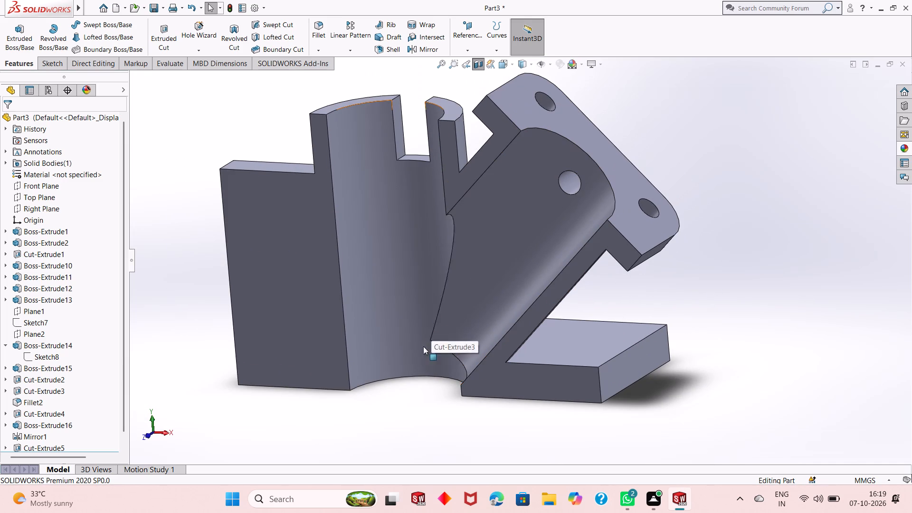
pyautogui.moveTo(424, 387); pyautogui.dragTo(446, 337, button='middle')
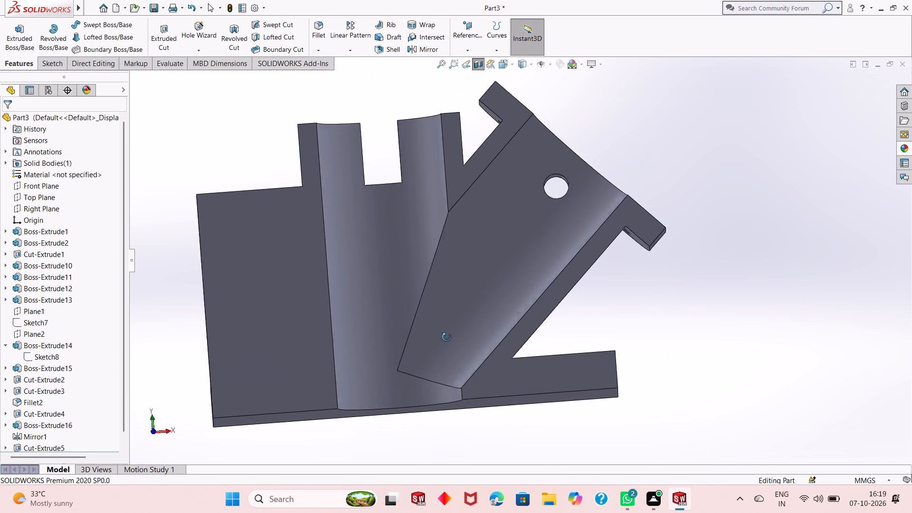
pyautogui.moveTo(446, 337); pyautogui.dragTo(440, 367, button='middle')
pyautogui.scroll(1, 437, 314)
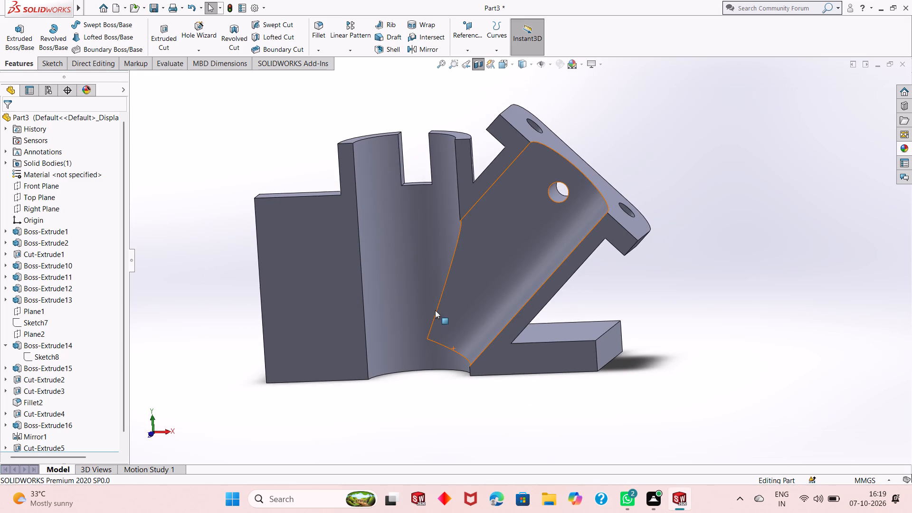
pyautogui.scroll(1, 438, 299)
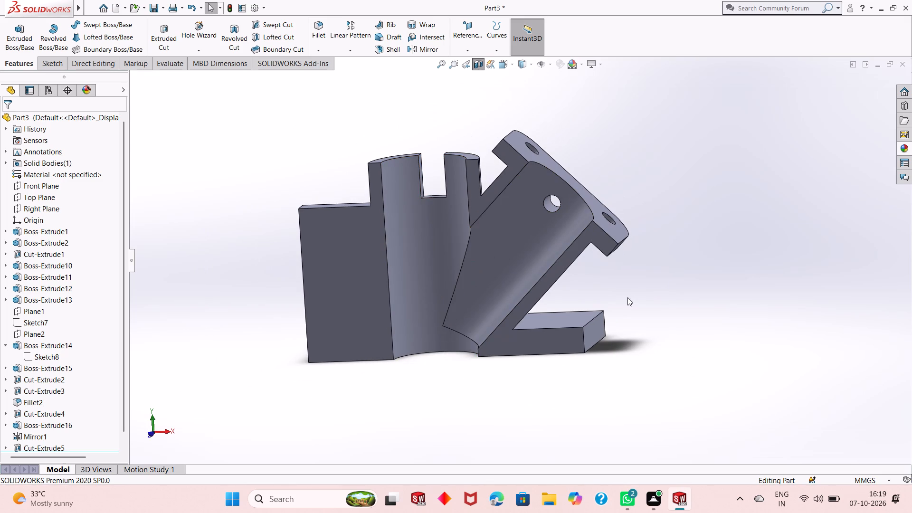
pyautogui.moveTo(532, 347); pyautogui.dragTo(509, 386, button='middle')
pyautogui.scroll(1, 501, 375)
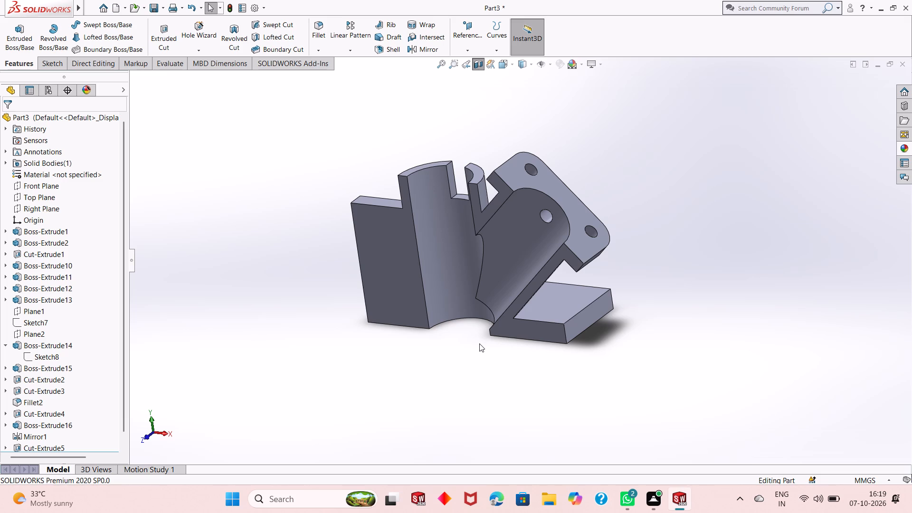
pyautogui.click(483, 61)
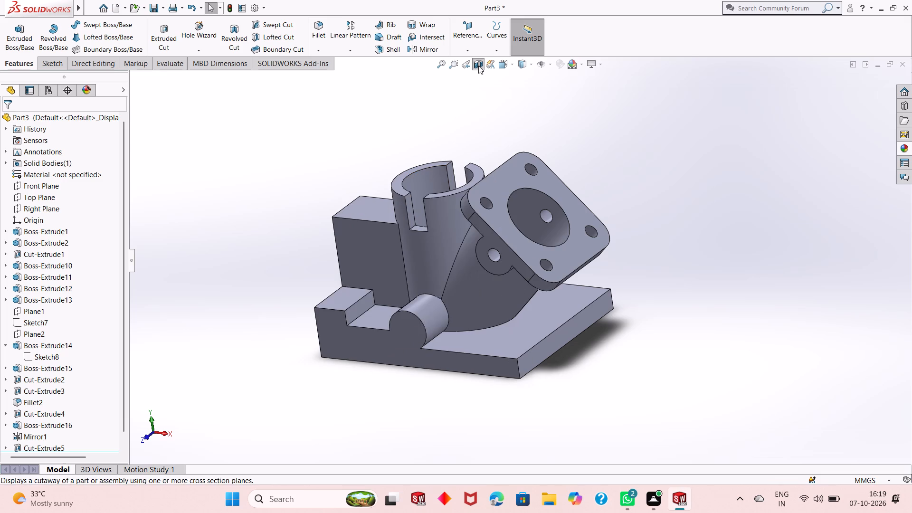
# Create a section view from the Front Plane, offset about 13.6 mm and rotated about 29 degrees, cutting through the angled boss.
pyautogui.click(478, 66)
pyautogui.moveTo(412, 260); pyautogui.dragTo(421, 270)
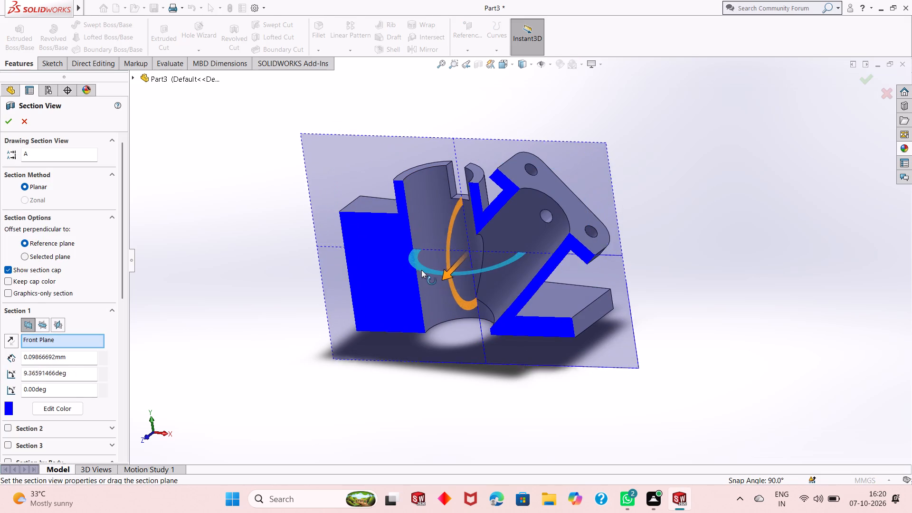
pyautogui.moveTo(421, 270); pyautogui.dragTo(438, 294)
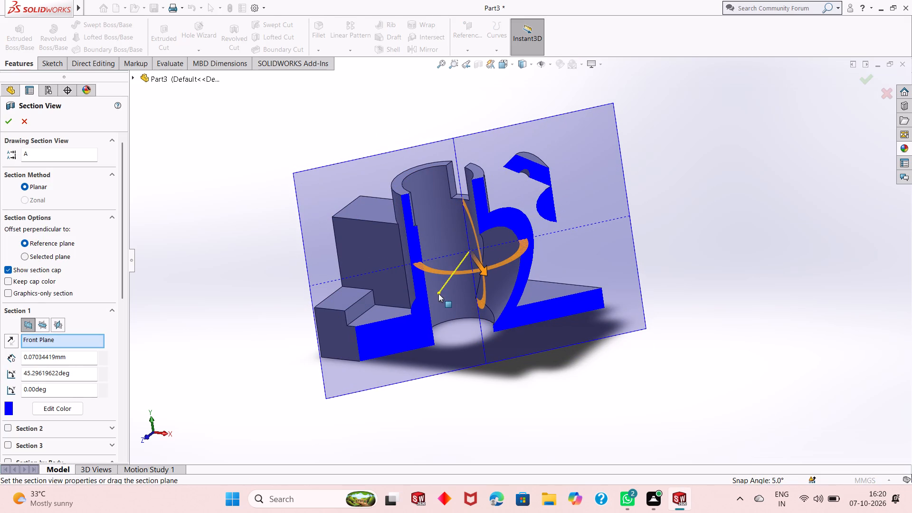
pyautogui.moveTo(438, 294); pyautogui.dragTo(440, 297)
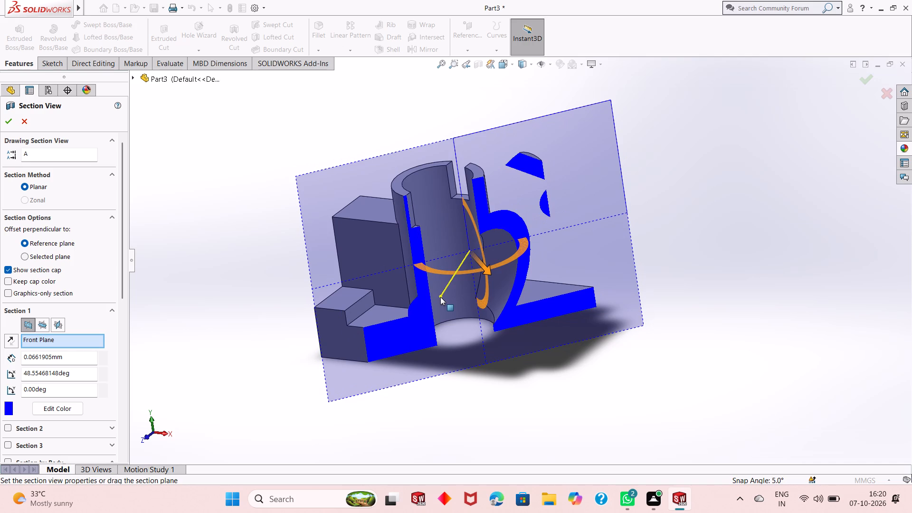
pyautogui.moveTo(440, 297); pyautogui.dragTo(419, 304)
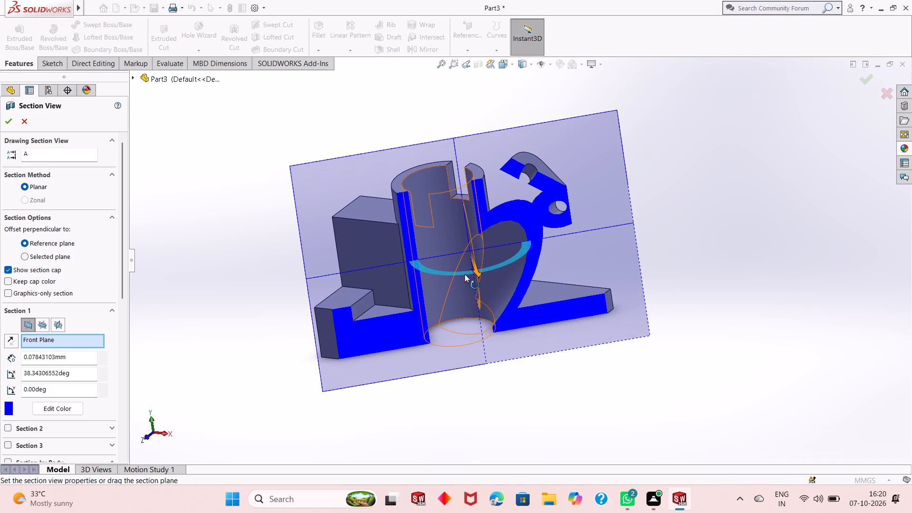
pyautogui.moveTo(476, 271); pyautogui.dragTo(475, 276)
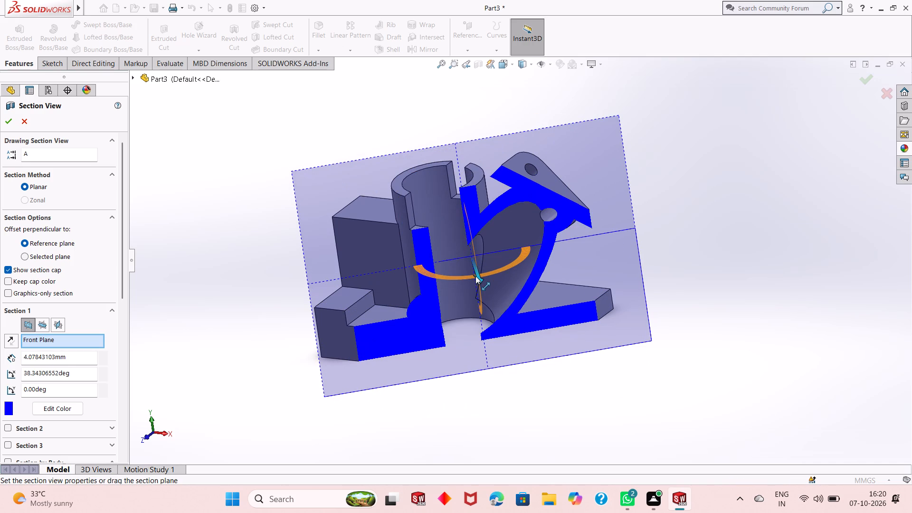
pyautogui.moveTo(475, 276); pyautogui.dragTo(475, 288)
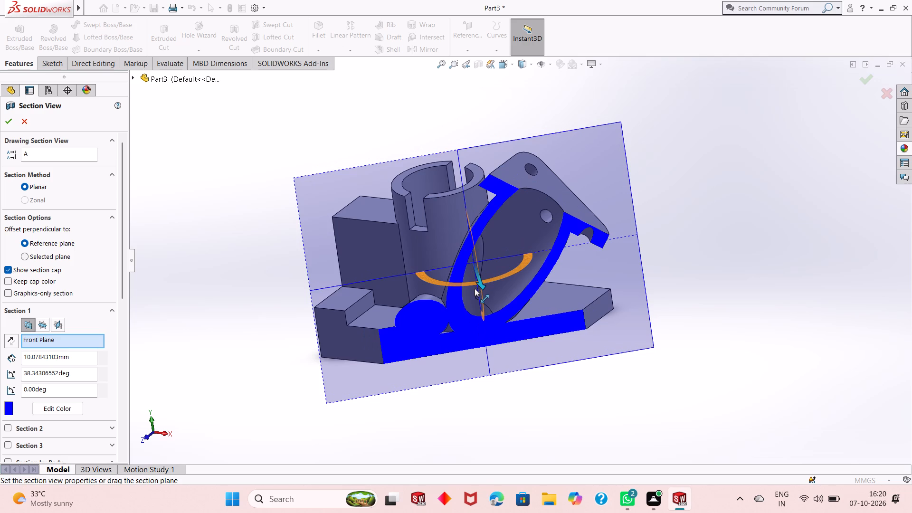
pyautogui.moveTo(475, 288); pyautogui.dragTo(473, 300)
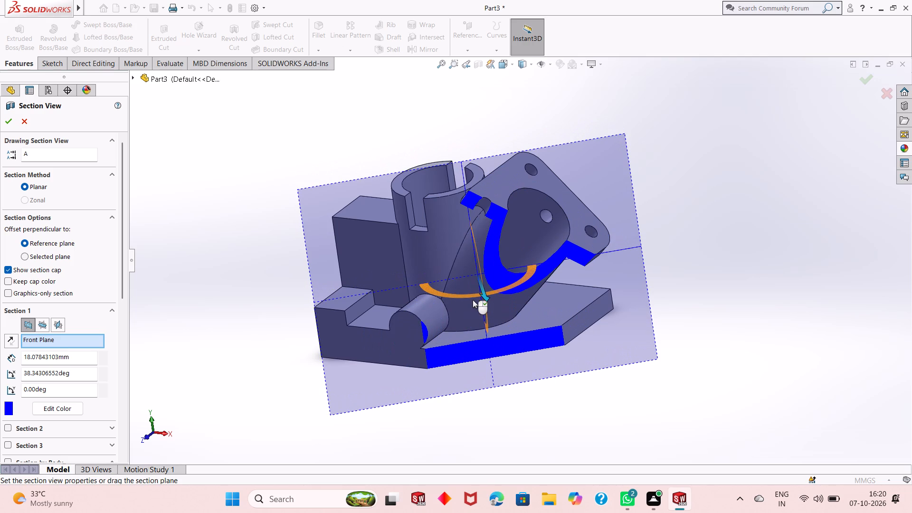
pyautogui.moveTo(513, 287); pyautogui.dragTo(503, 292)
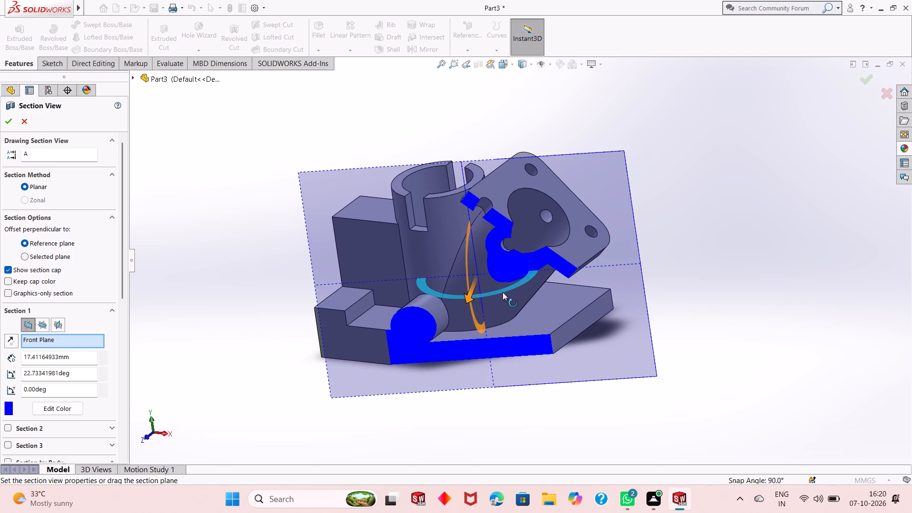
pyautogui.moveTo(503, 292); pyautogui.dragTo(499, 296)
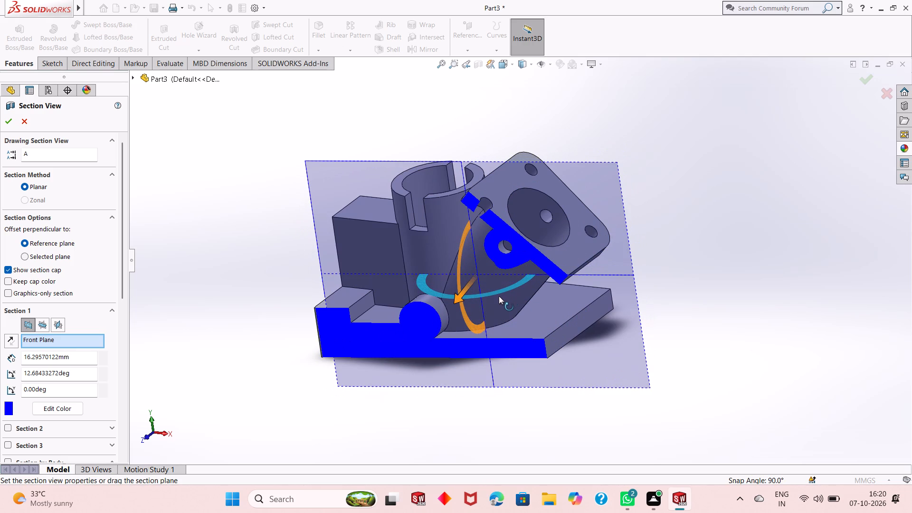
pyautogui.moveTo(499, 296); pyautogui.dragTo(508, 292)
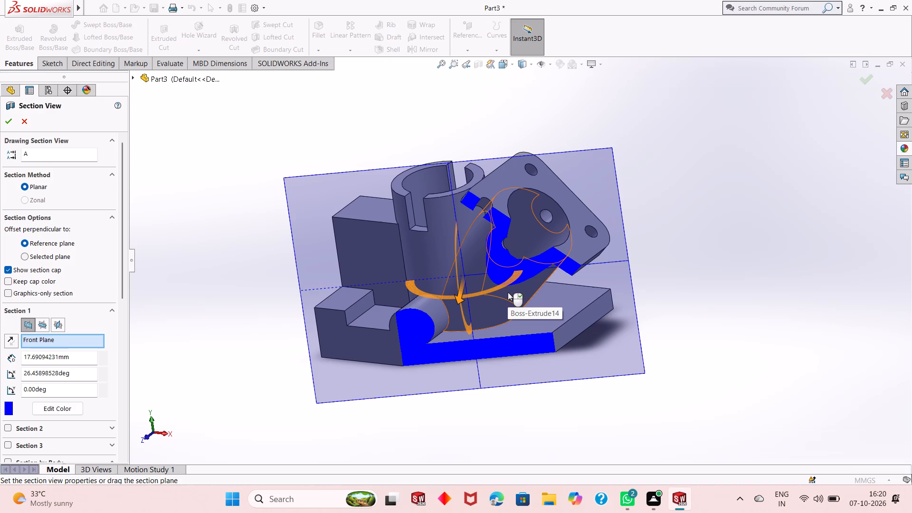
pyautogui.click(452, 298)
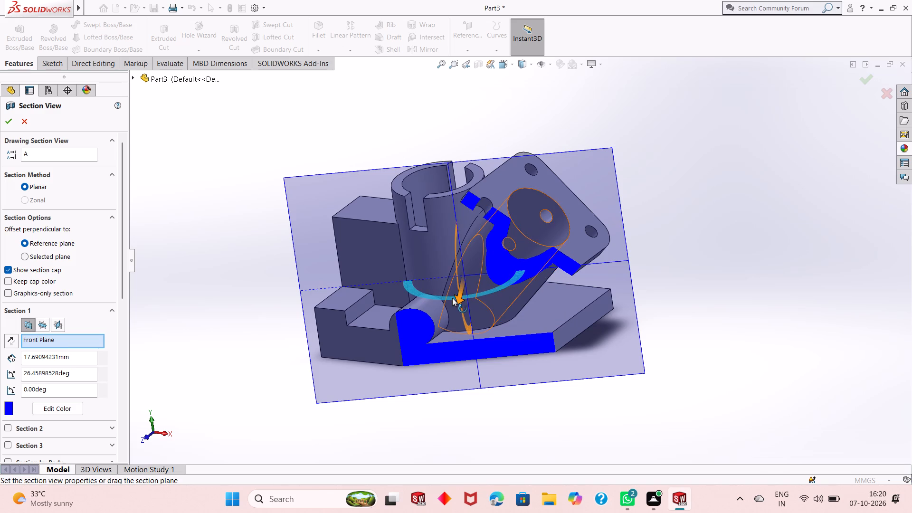
pyautogui.moveTo(454, 299); pyautogui.dragTo(460, 297)
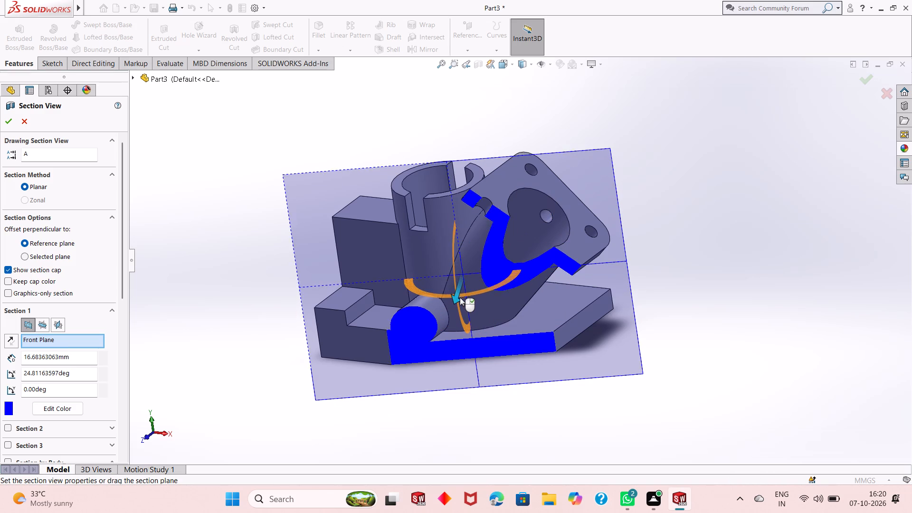
pyautogui.moveTo(460, 297); pyautogui.dragTo(461, 294)
pyautogui.click(500, 279)
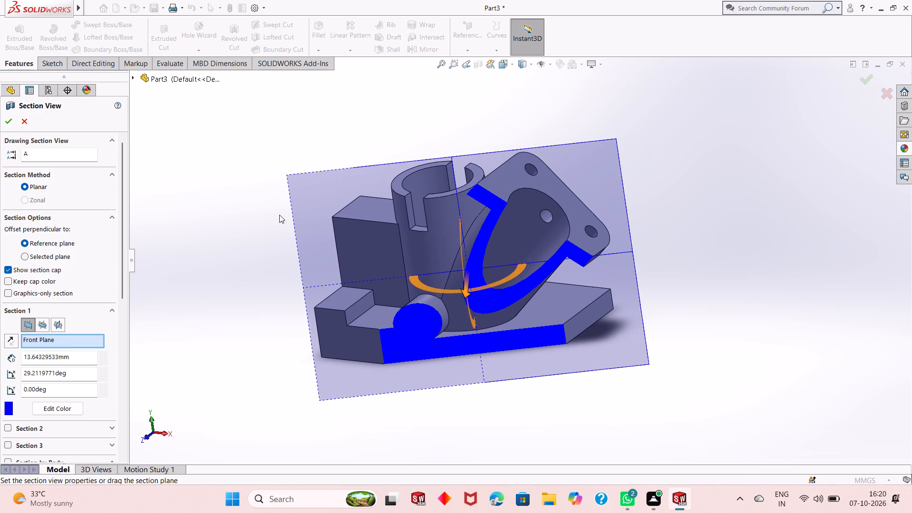
pyautogui.click(5, 125)
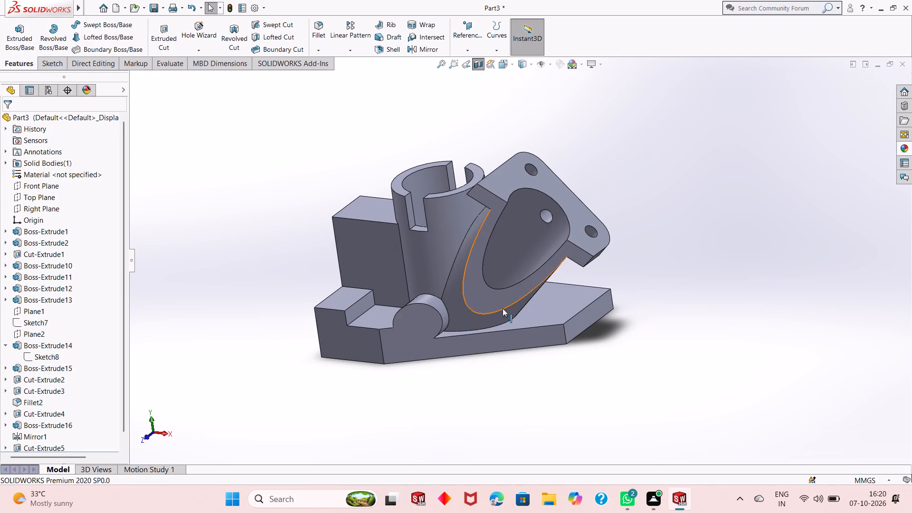
# Examine the angled section through the flange and angled boss, and restore the full part display.
pyautogui.scroll(-2, 503, 308)
pyautogui.moveTo(486, 378); pyautogui.dragTo(523, 378, button='middle')
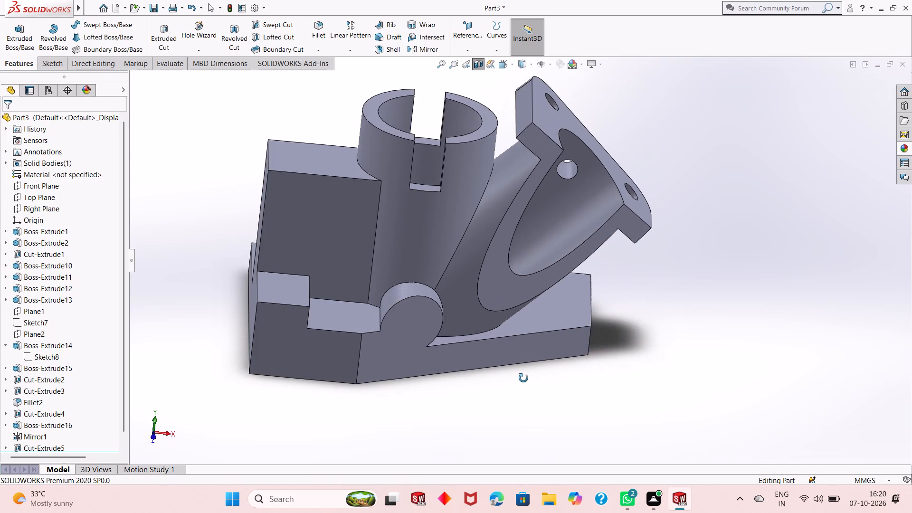
pyautogui.moveTo(523, 378); pyautogui.dragTo(462, 365, button='middle')
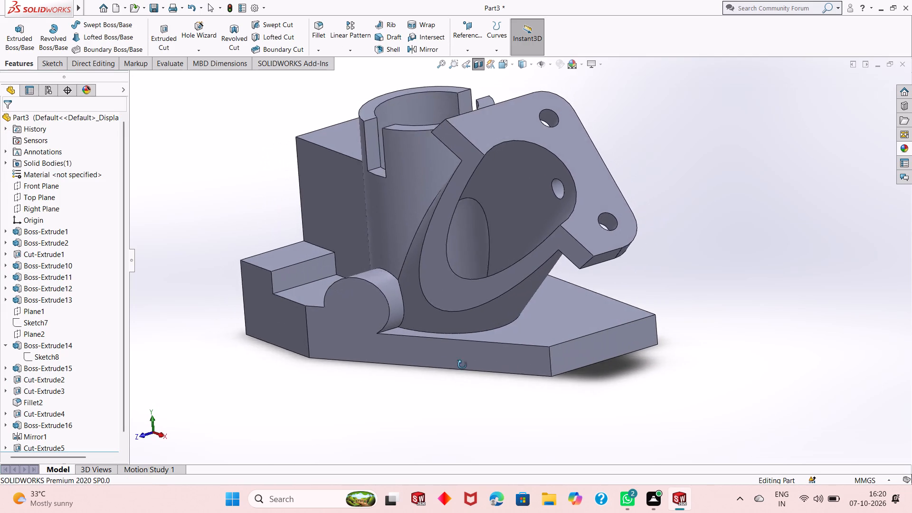
pyautogui.moveTo(462, 365); pyautogui.dragTo(459, 372, button='middle')
pyautogui.scroll(2, 457, 374)
pyautogui.scroll(-1, 470, 289)
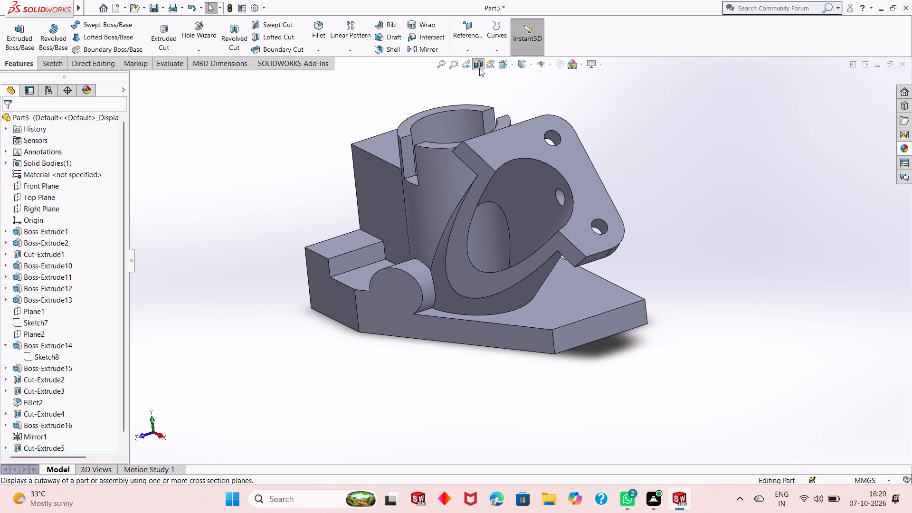
pyautogui.click(479, 68)
# Open a sketch on the base's front face that includes the rounded boss profile, viewed normal to the face.
pyautogui.moveTo(512, 294); pyautogui.dragTo(494, 312, button='middle')
pyautogui.scroll(-2, 493, 313)
pyautogui.moveTo(460, 335); pyautogui.dragTo(506, 264, button='middle')
pyautogui.click(295, 317)
pyautogui.click(338, 289)
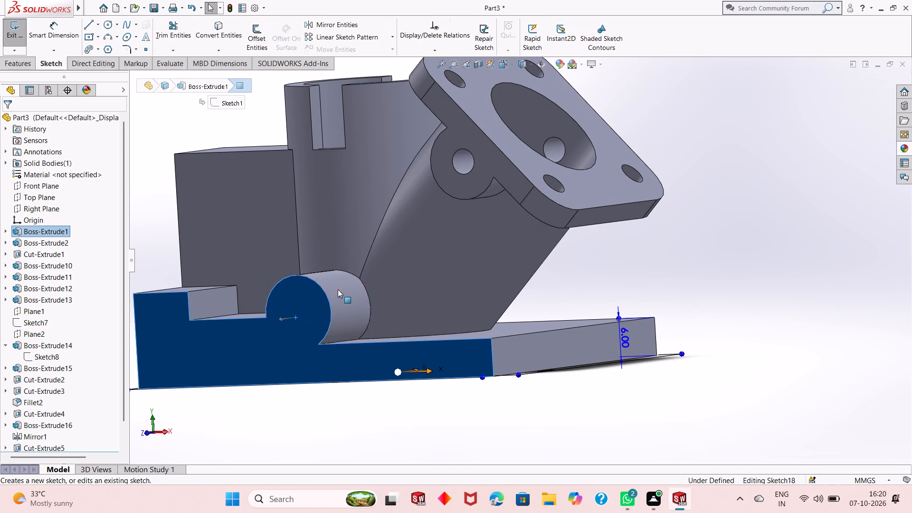
pyautogui.hotkey('ctrl', '8')
pyautogui.press('`')
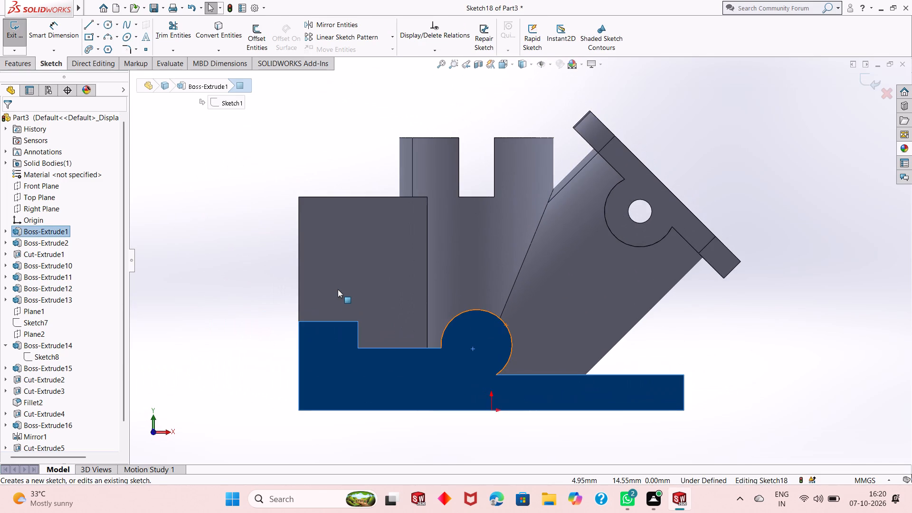
pyautogui.press('Escape')
pyautogui.scroll(2, 373, 350)
pyautogui.scroll(-1, 678, 356)
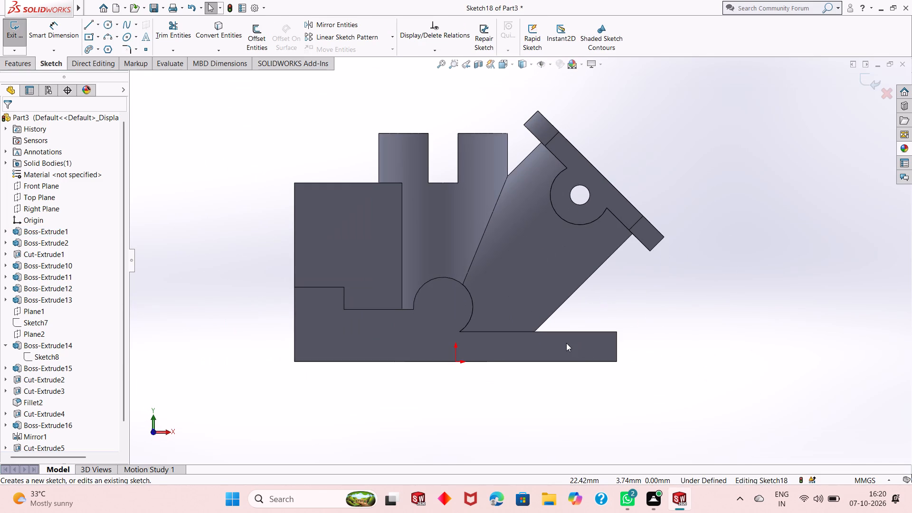
pyautogui.click(436, 306)
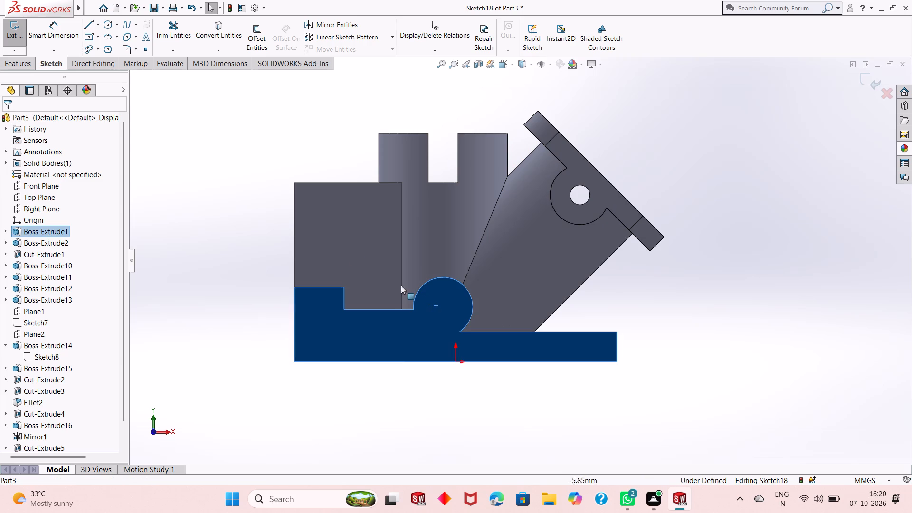
pyautogui.press('Escape')
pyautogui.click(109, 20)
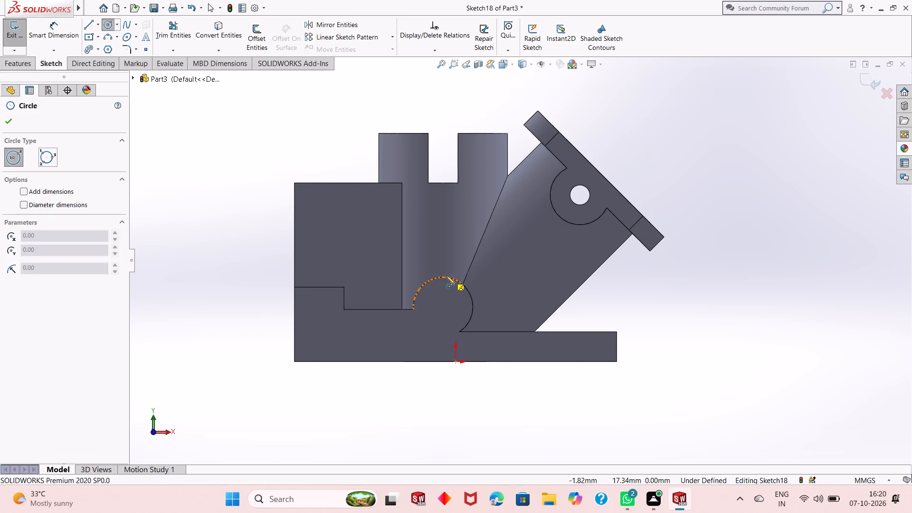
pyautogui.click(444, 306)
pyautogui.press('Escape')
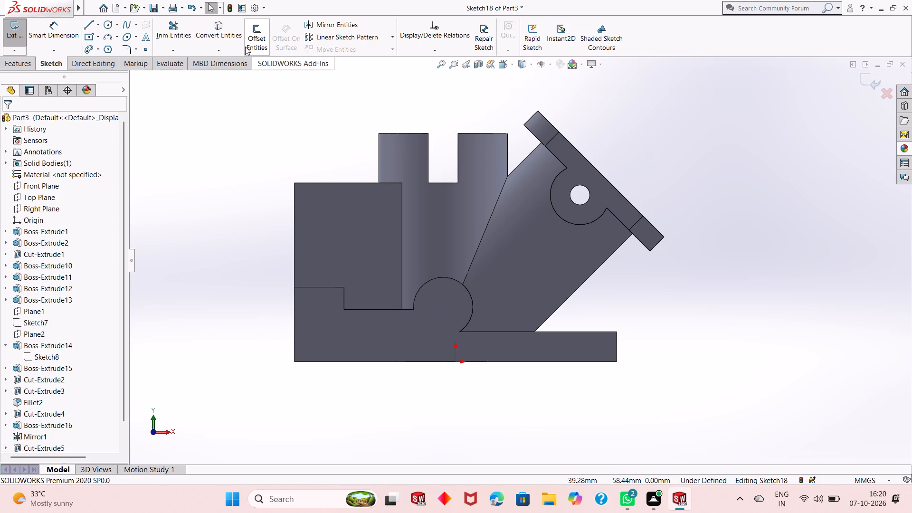
# Sketch a circle about 4.6 mm in diameter on the base's front face, concentric with the rounded boss profile.
pyautogui.click(106, 29)
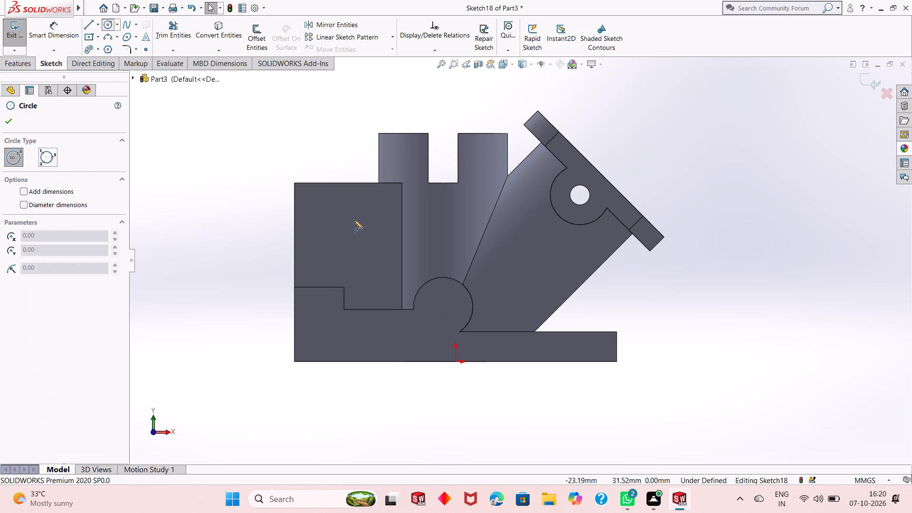
pyautogui.click(443, 307)
pyautogui.click(443, 295)
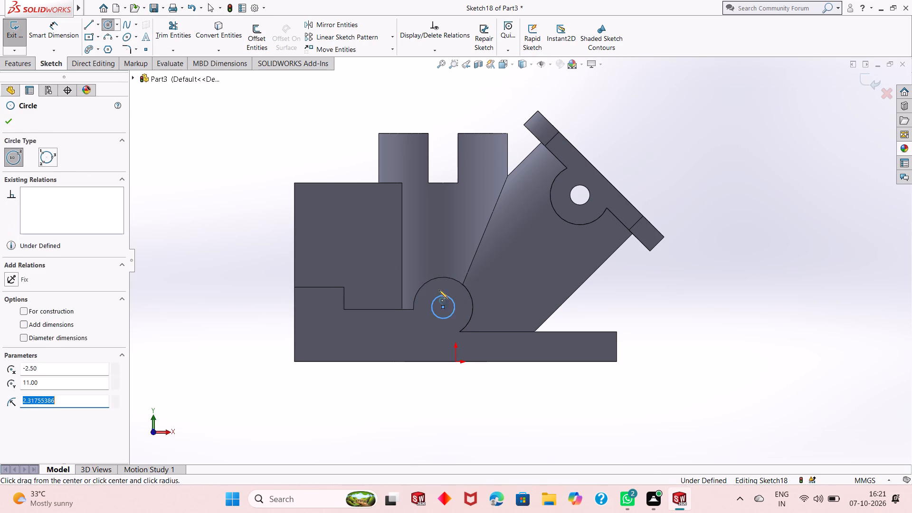
# Dimension the circle on the rounded boss's front face to a 4 mm diameter.
pyautogui.press('Escape')
pyautogui.press('Escape')
pyautogui.press('Escape')
pyautogui.click(75, 38)
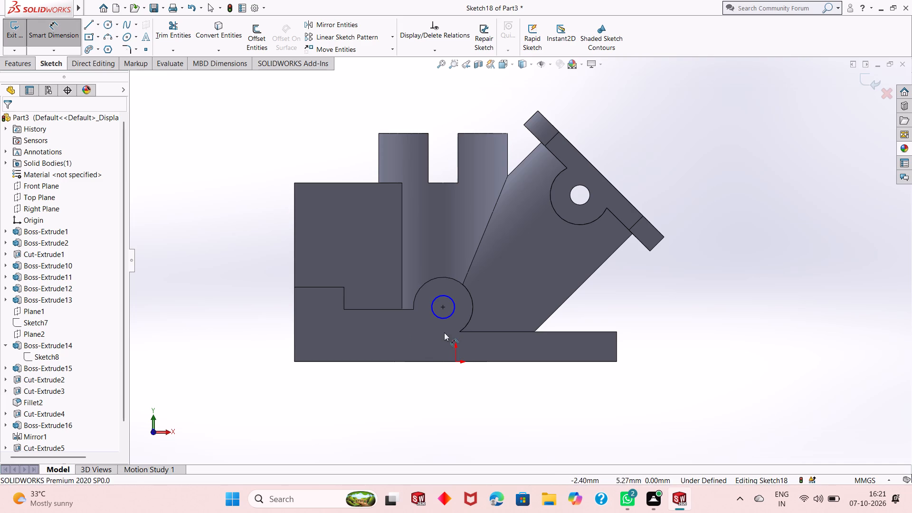
pyautogui.click(445, 317)
pyautogui.click(354, 394)
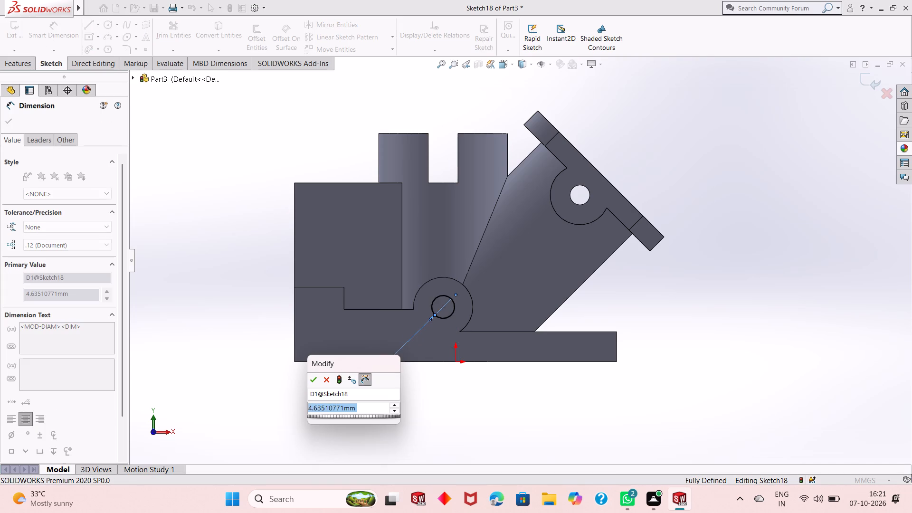
pyautogui.press('2')
pyautogui.press('Return')
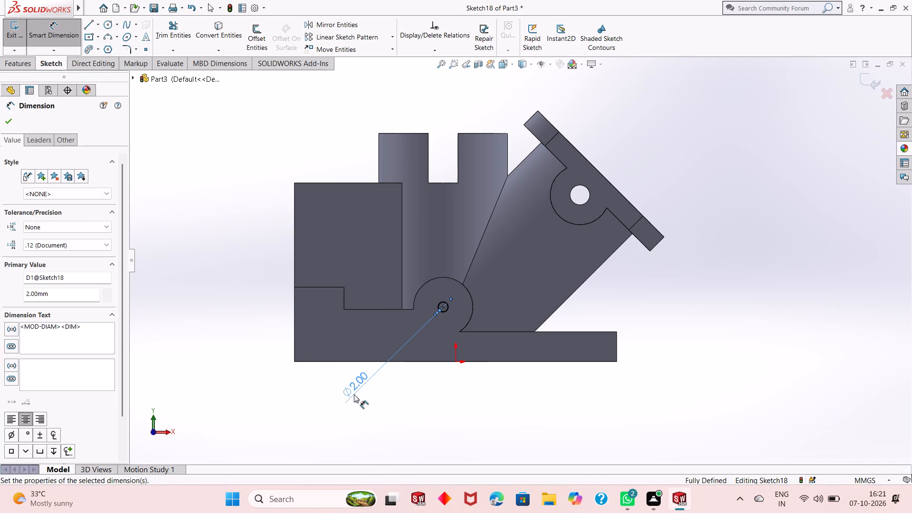
pyautogui.doubleClick(354, 394)
pyautogui.press('4')
pyautogui.press('Return')
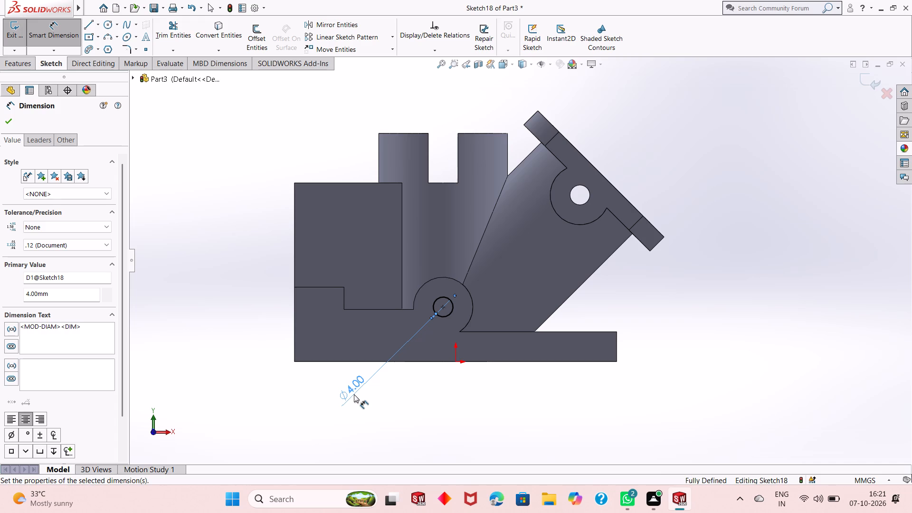
pyautogui.scroll(1, 403, 400)
pyautogui.moveTo(425, 388); pyautogui.dragTo(393, 396, button='middle')
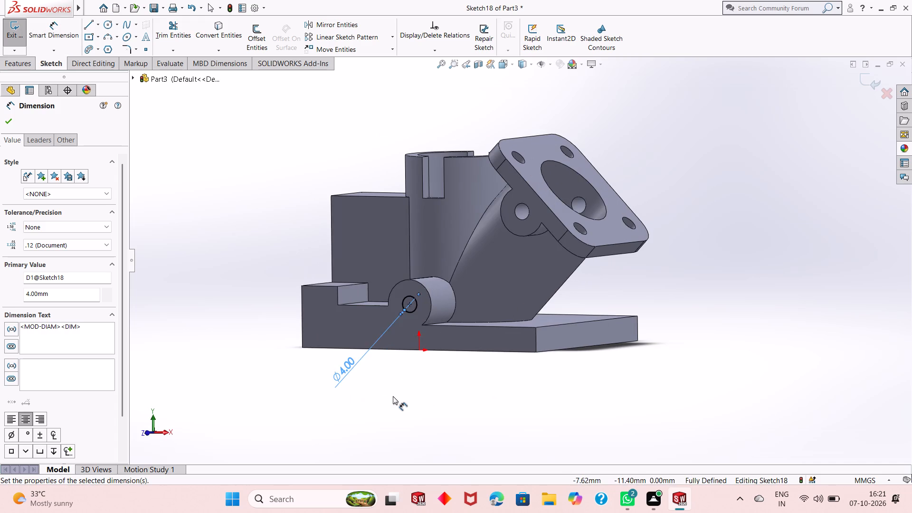
pyautogui.press('Escape')
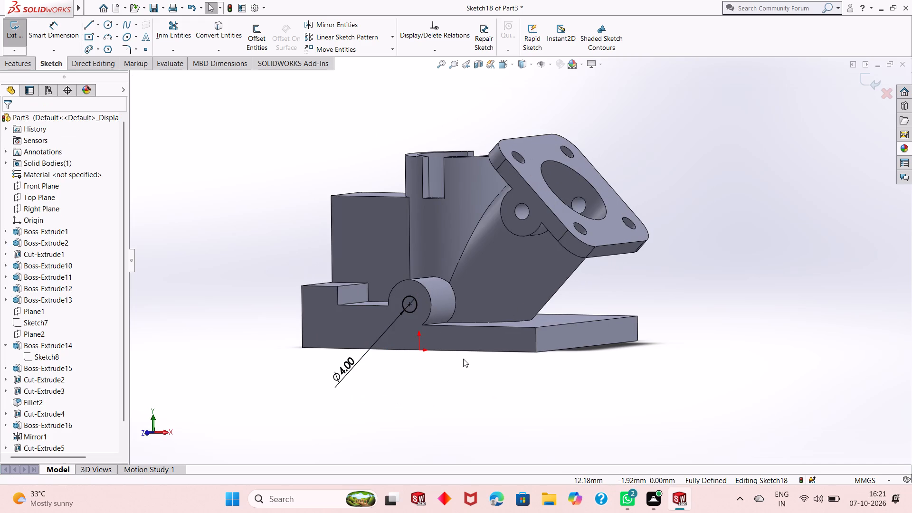
# Extrude-cut the 4 mm circle through all to make the hole in the base's rounded boss.
pyautogui.moveTo(304, 208); pyautogui.dragTo(288, 242, button='middle')
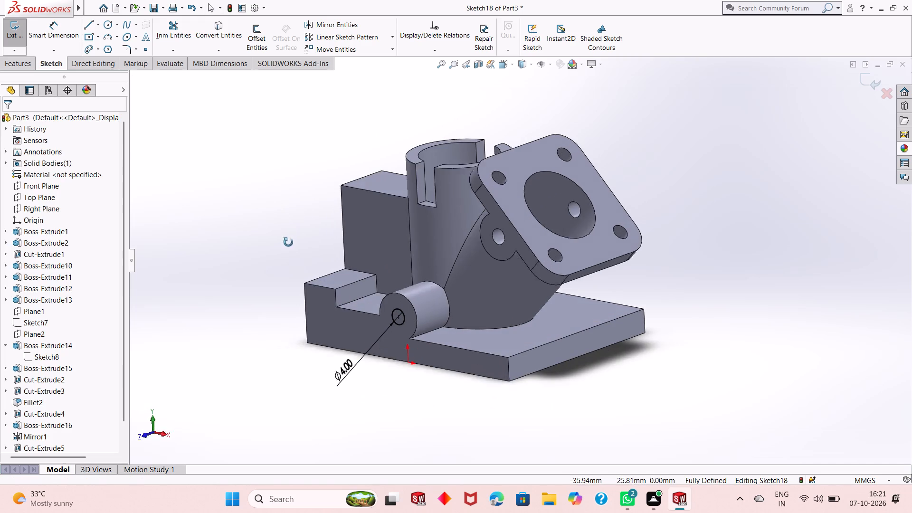
pyautogui.moveTo(288, 242); pyautogui.dragTo(279, 259, button='middle')
pyautogui.click(32, 61)
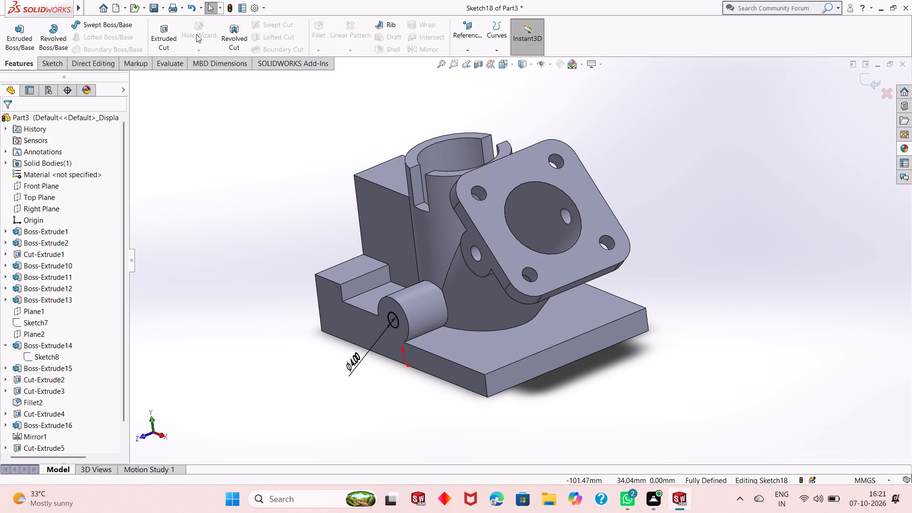
pyautogui.click(159, 33)
pyautogui.moveTo(277, 205); pyautogui.dragTo(265, 248, button='middle')
pyautogui.click(49, 180)
pyautogui.click(52, 186)
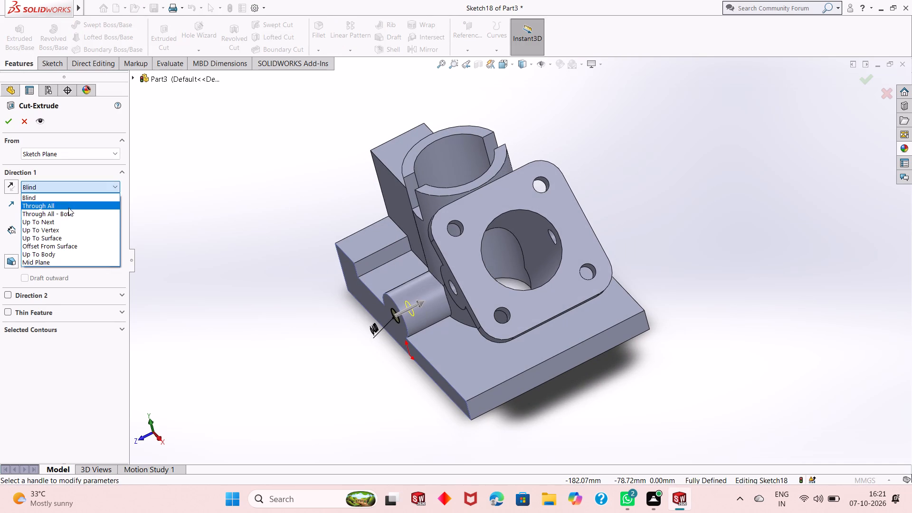
pyautogui.click(68, 208)
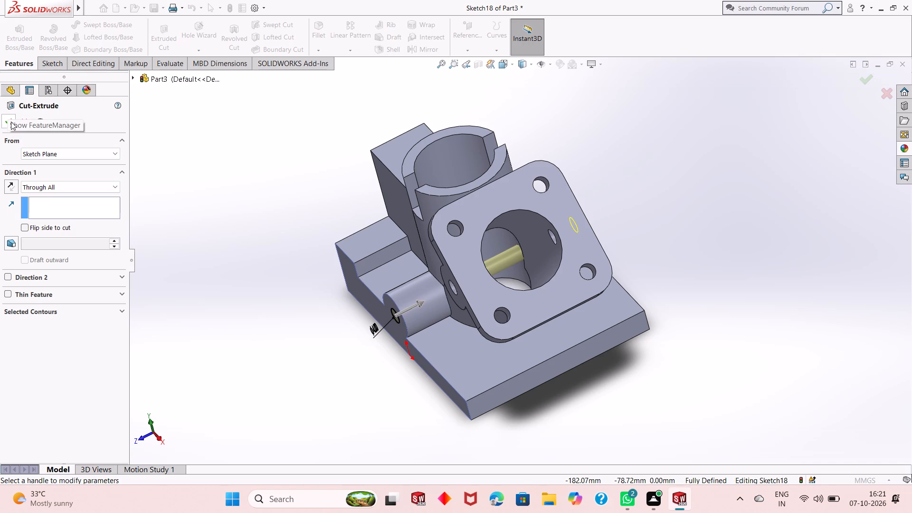
pyautogui.click(11, 122)
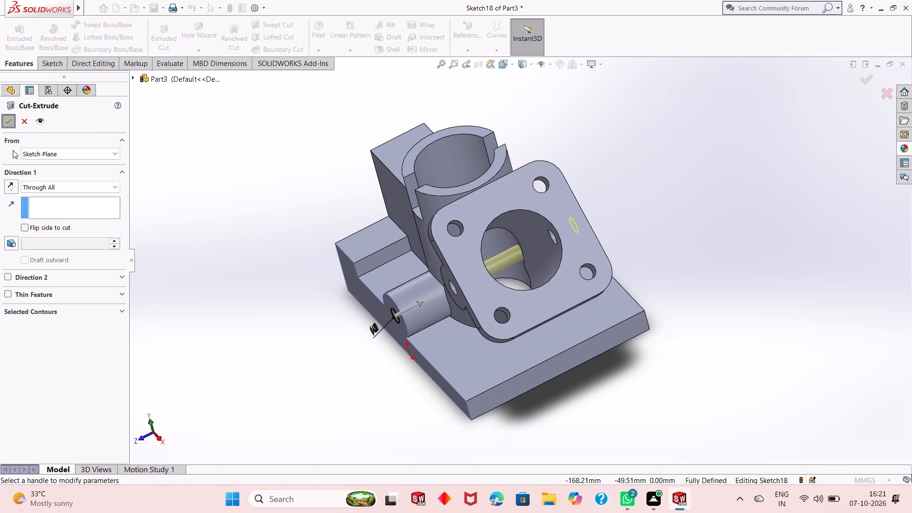
pyautogui.click(3, 123)
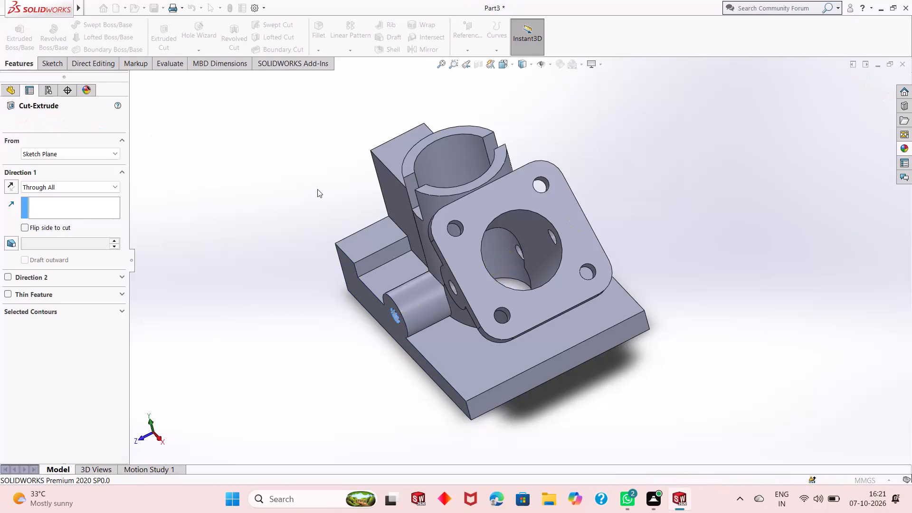
pyautogui.click(296, 200)
# Examine the new hole in the rounded boss and the surrounding part from several angles.
pyautogui.moveTo(418, 246); pyautogui.dragTo(351, 313, button='middle')
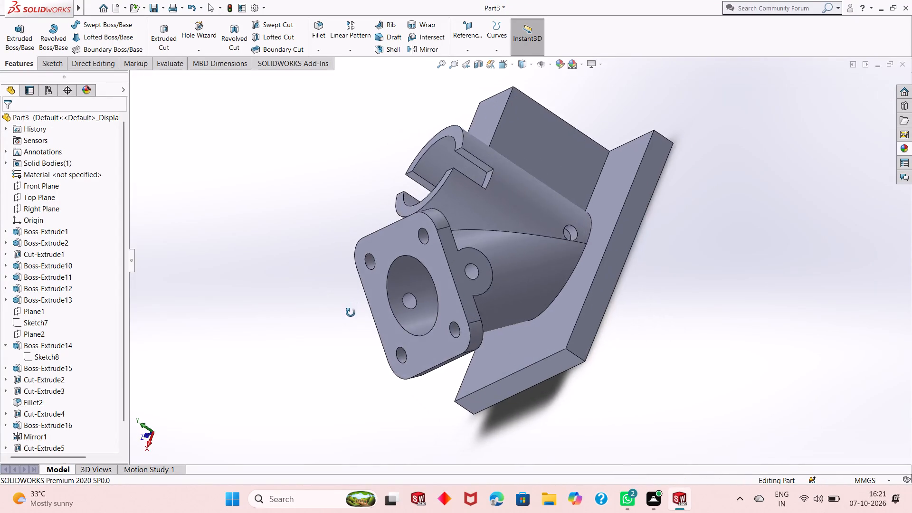
pyautogui.moveTo(351, 313); pyautogui.dragTo(490, 266, button='middle')
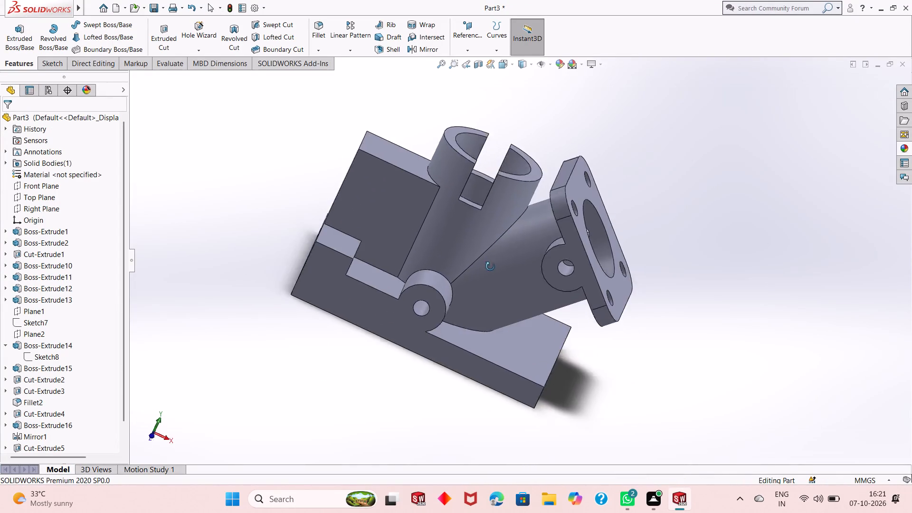
pyautogui.moveTo(490, 266); pyautogui.dragTo(453, 257, button='middle')
pyautogui.scroll(2, 453, 257)
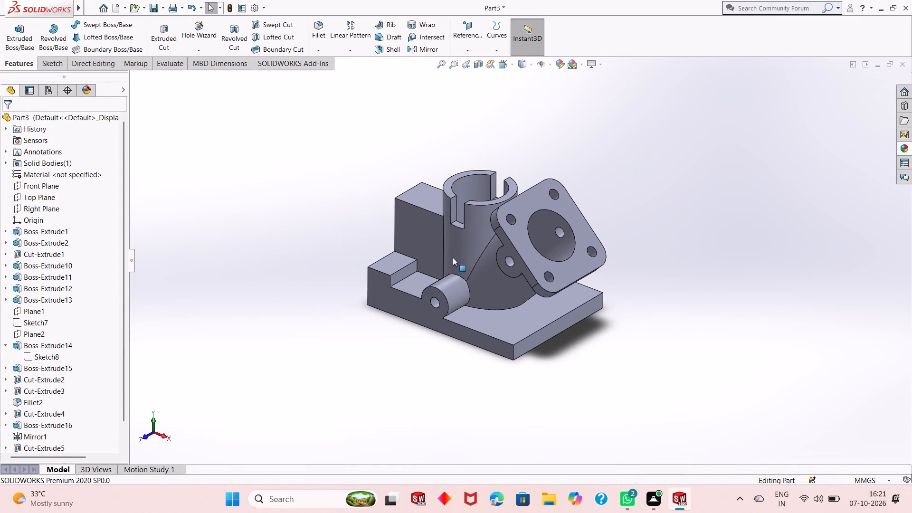
pyautogui.scroll(-2, 613, 213)
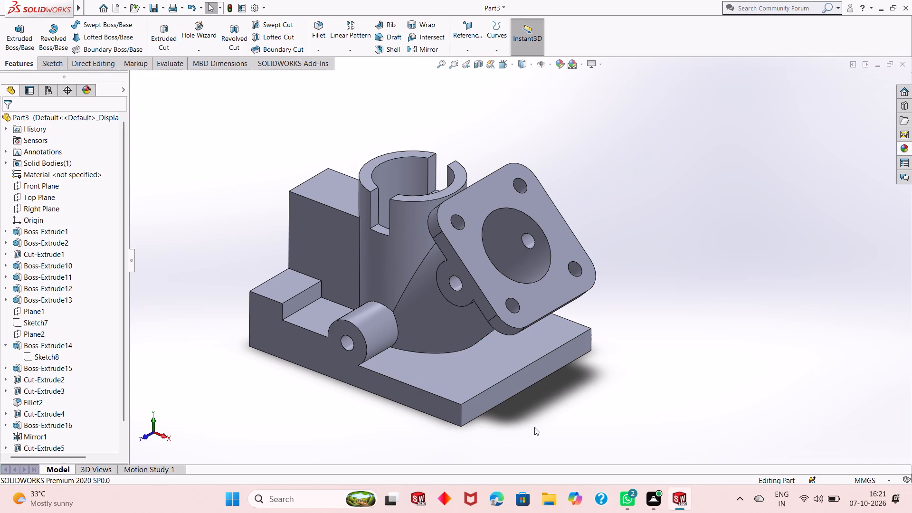
pyautogui.moveTo(535, 425); pyautogui.dragTo(546, 383, button='middle')
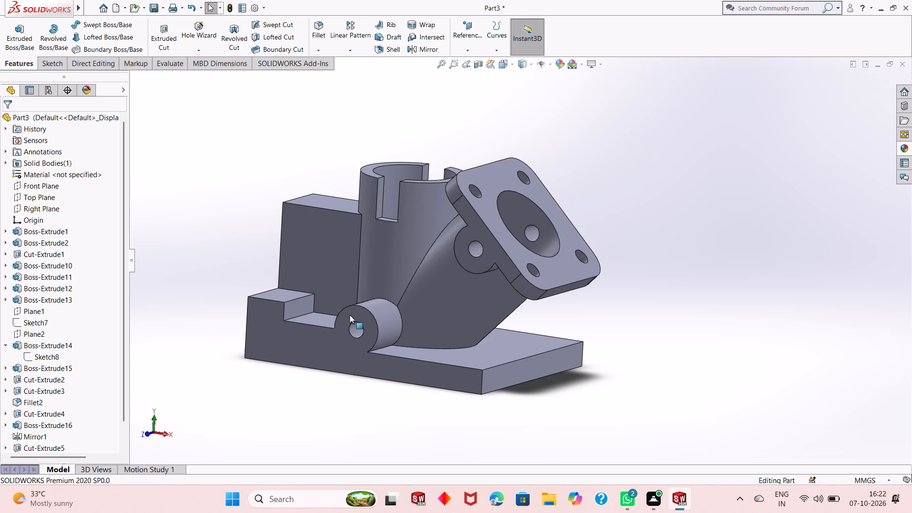
pyautogui.moveTo(350, 315); pyautogui.dragTo(335, 366, button='middle')
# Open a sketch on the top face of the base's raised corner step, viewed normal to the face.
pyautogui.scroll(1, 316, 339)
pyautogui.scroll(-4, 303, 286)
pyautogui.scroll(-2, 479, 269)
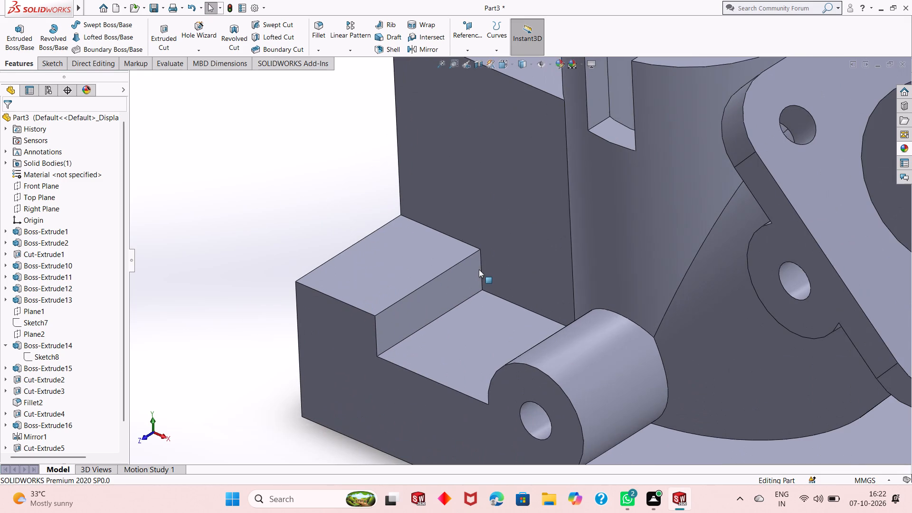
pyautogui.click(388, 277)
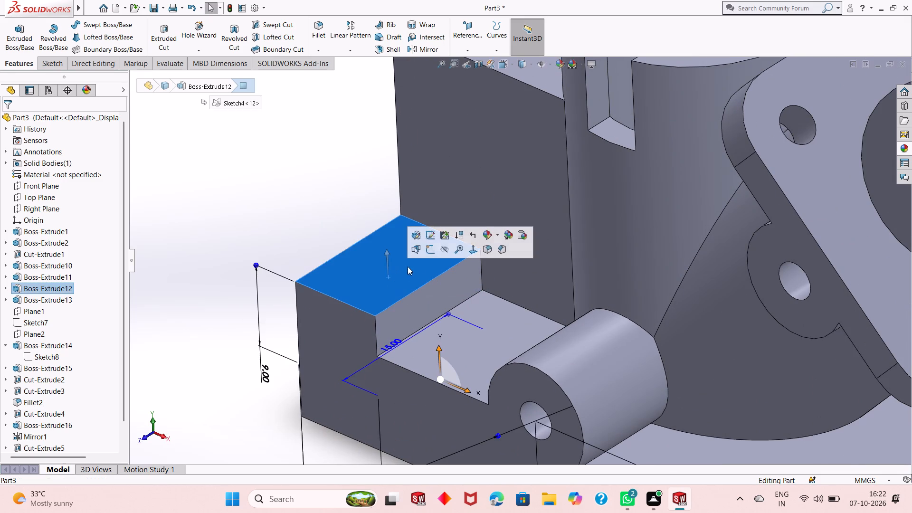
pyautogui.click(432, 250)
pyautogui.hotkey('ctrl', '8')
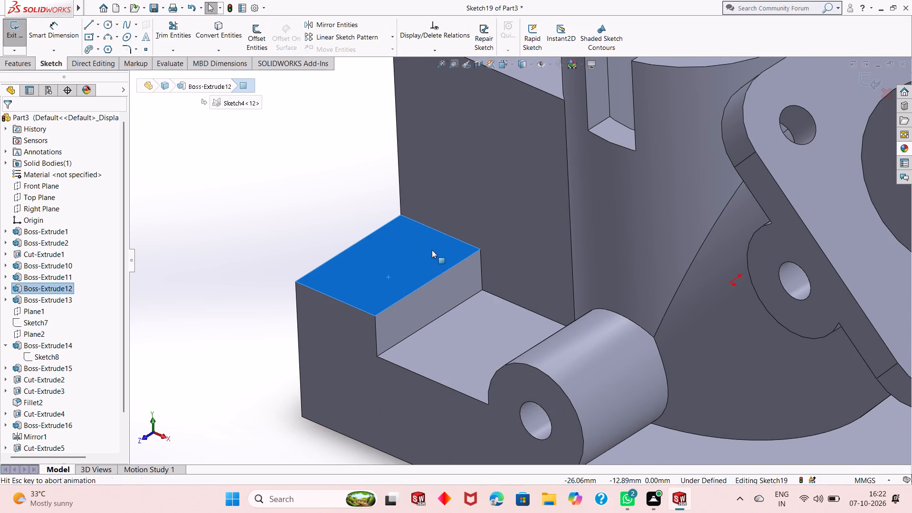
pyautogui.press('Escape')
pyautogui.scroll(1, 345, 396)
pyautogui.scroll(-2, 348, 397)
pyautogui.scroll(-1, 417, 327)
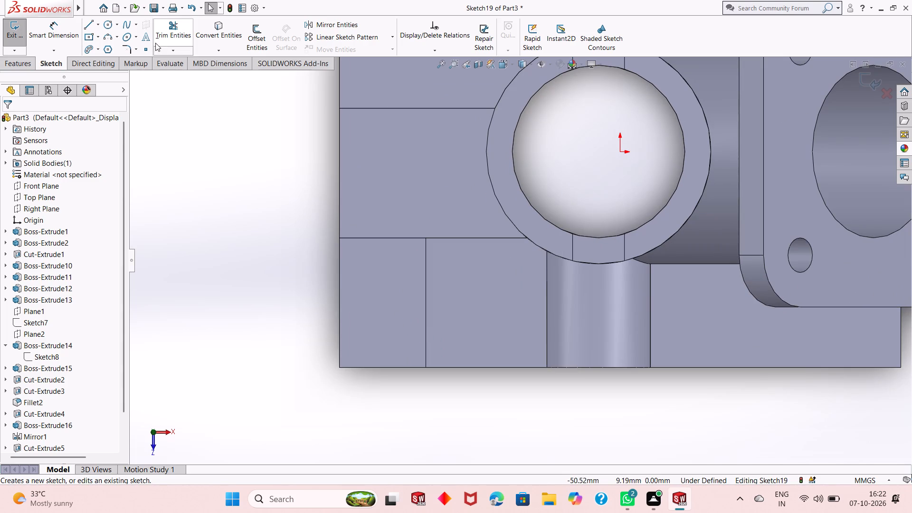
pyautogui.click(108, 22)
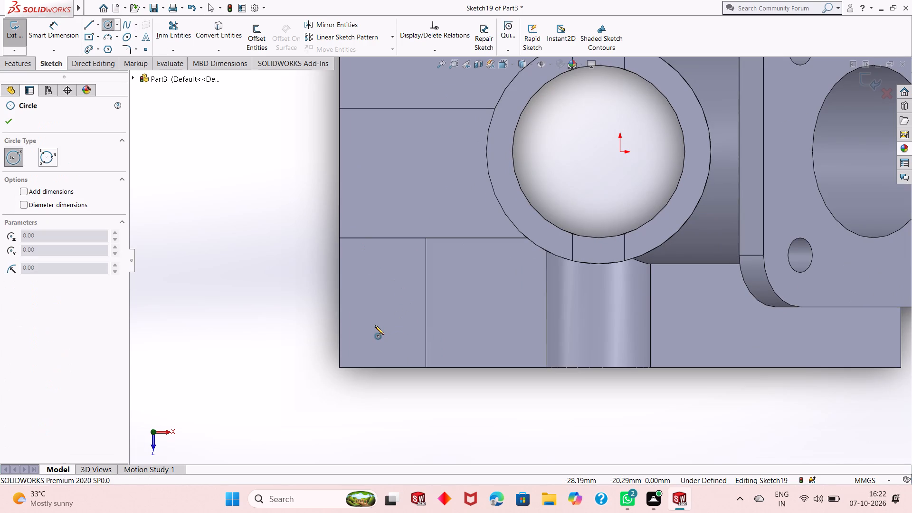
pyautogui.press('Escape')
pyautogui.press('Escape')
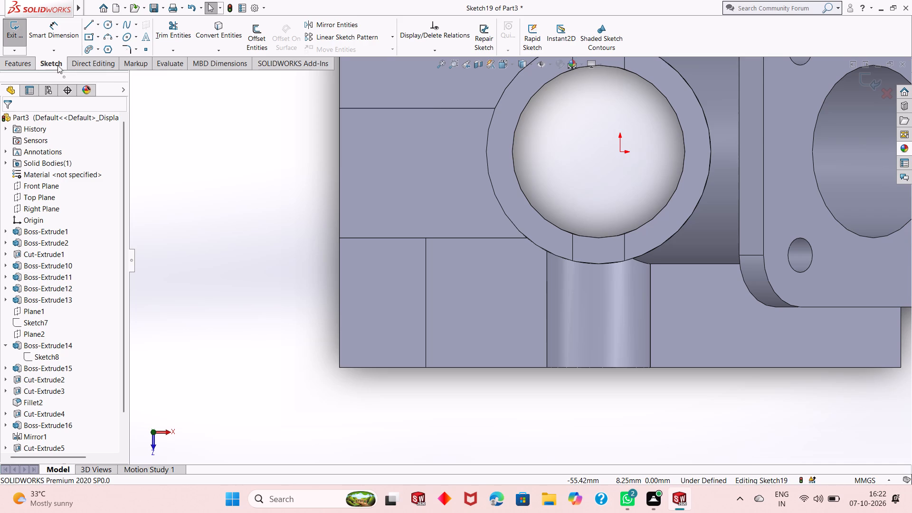
# Examine the base, slotted tube, rounded boss and angled flange from several angles.
pyautogui.moveTo(420, 323); pyautogui.dragTo(413, 237, button='middle')
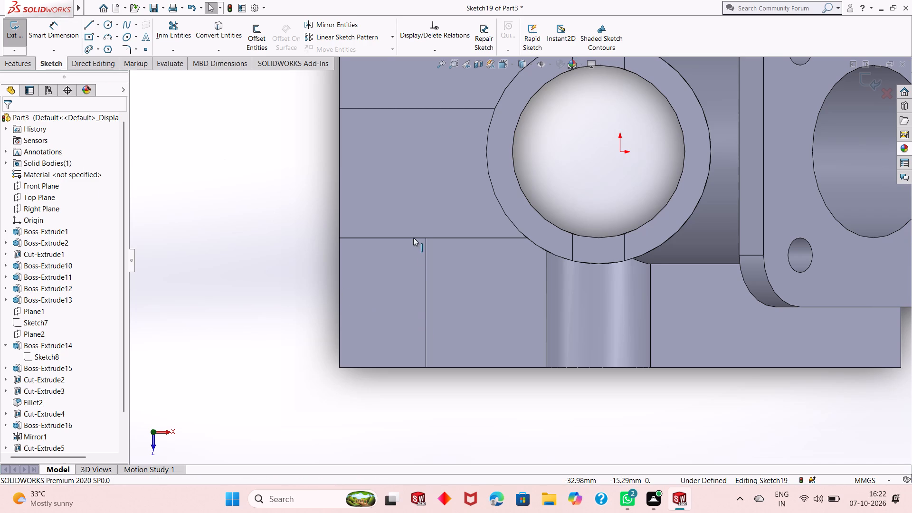
pyautogui.moveTo(413, 237); pyautogui.dragTo(413, 230, button='middle')
pyautogui.scroll(3, 445, 304)
pyautogui.scroll(1, 532, 389)
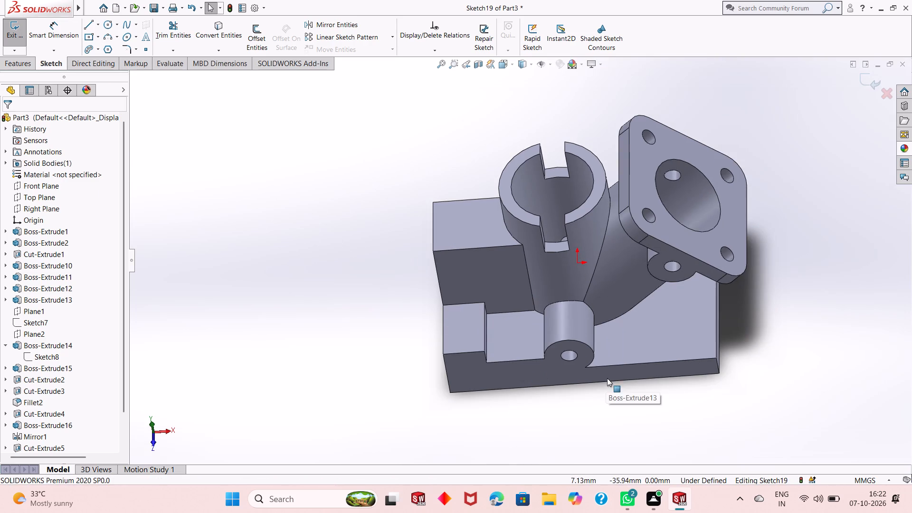
pyautogui.moveTo(608, 378); pyautogui.dragTo(577, 328, button='middle')
pyautogui.scroll(1, 577, 336)
pyautogui.scroll(-3, 715, 265)
pyautogui.moveTo(431, 332); pyautogui.dragTo(435, 294, button='middle')
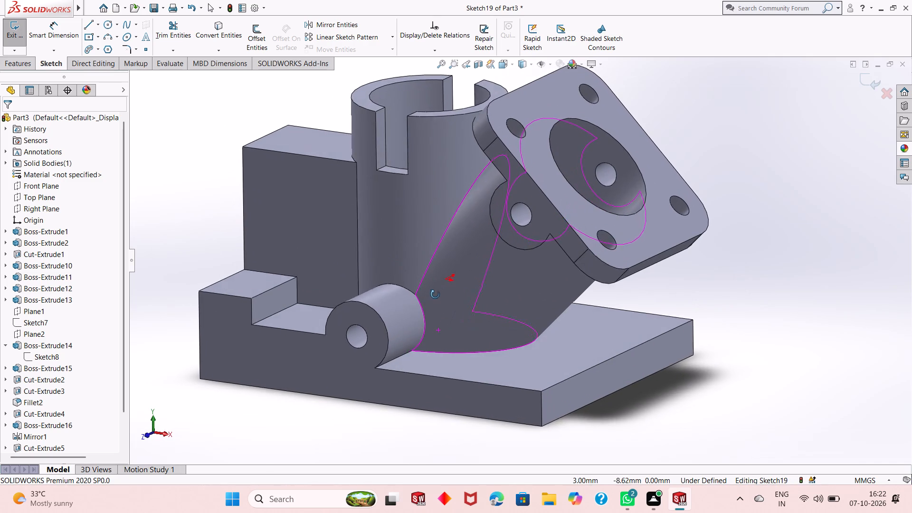
pyautogui.moveTo(435, 294); pyautogui.dragTo(432, 307, button='middle')
pyautogui.scroll(1, 432, 307)
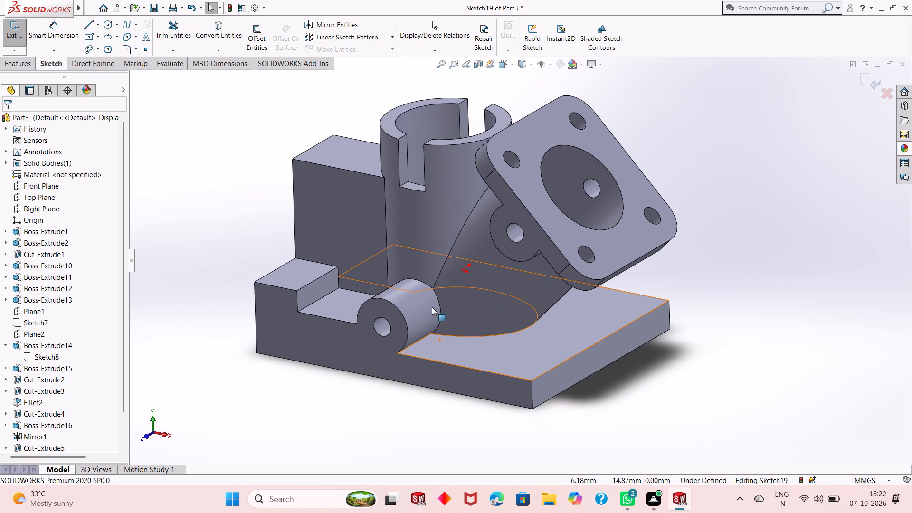
pyautogui.scroll(-1, 456, 288)
pyautogui.scroll(1, 456, 288)
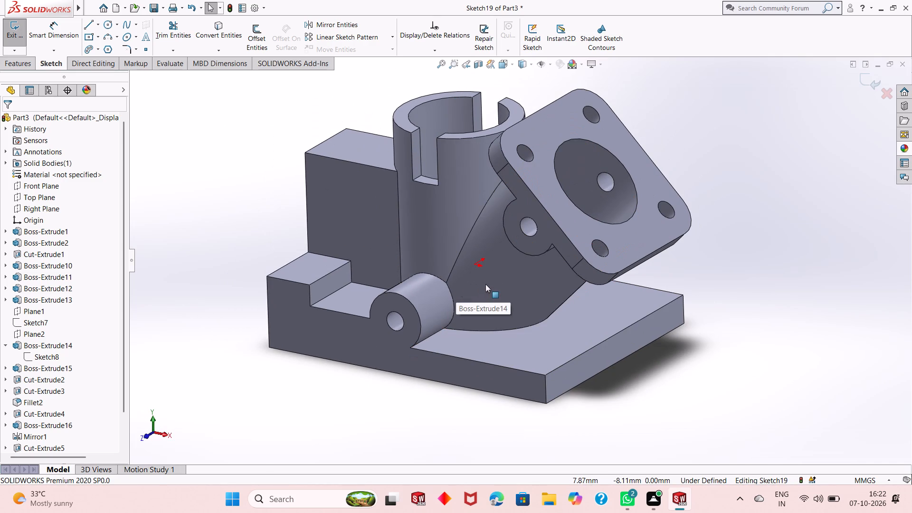
pyautogui.moveTo(499, 296); pyautogui.dragTo(495, 321, button='middle')
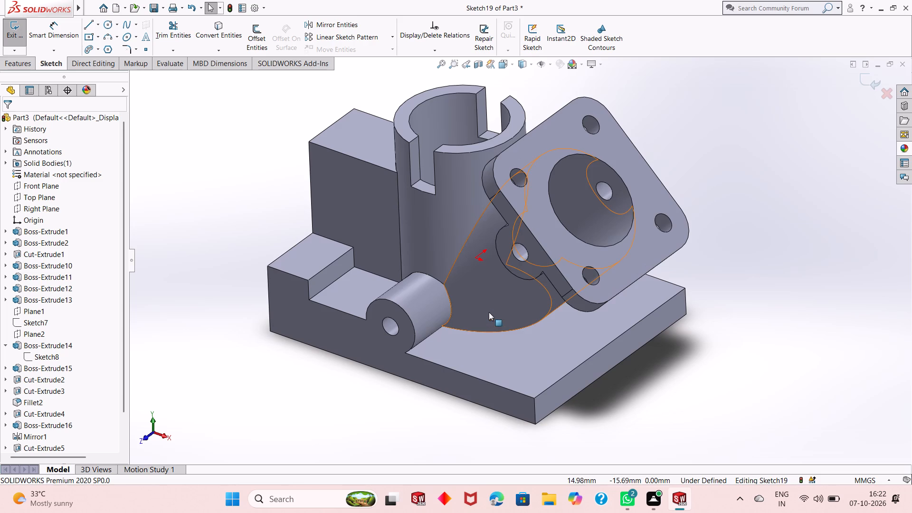
pyautogui.scroll(-1, 493, 295)
pyautogui.scroll(1, 346, 266)
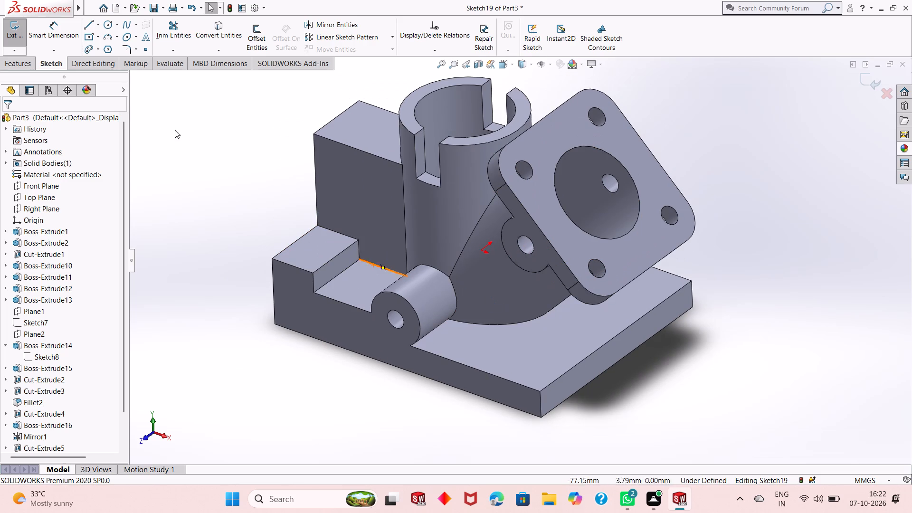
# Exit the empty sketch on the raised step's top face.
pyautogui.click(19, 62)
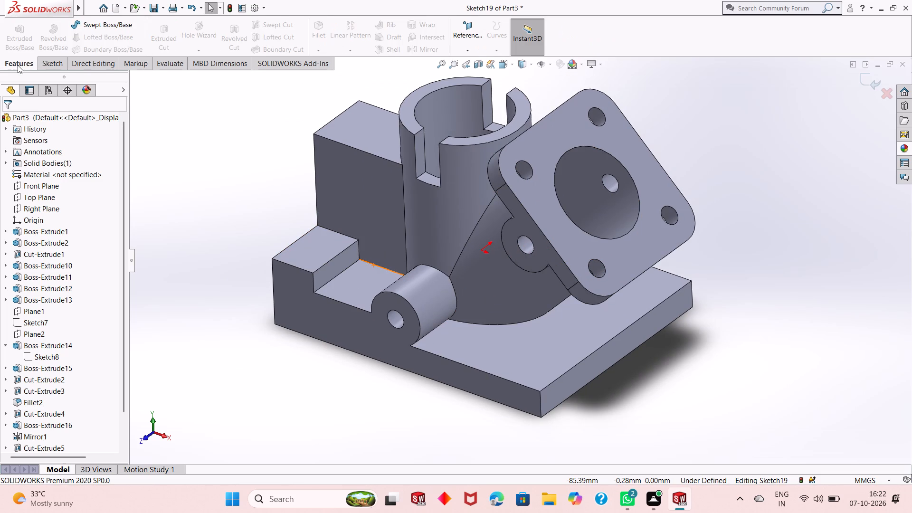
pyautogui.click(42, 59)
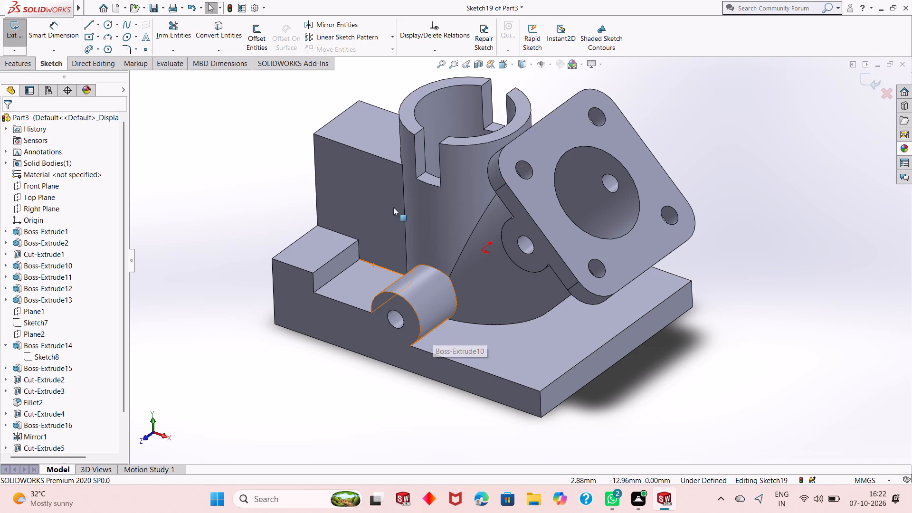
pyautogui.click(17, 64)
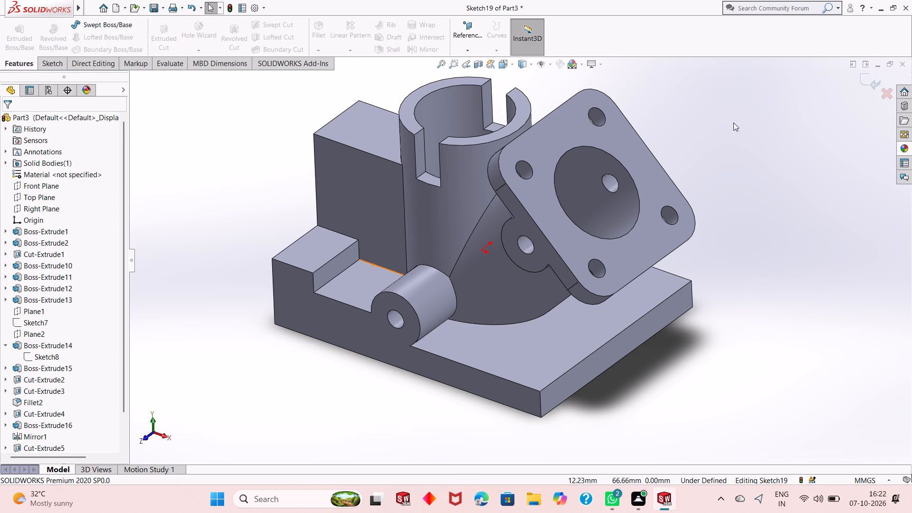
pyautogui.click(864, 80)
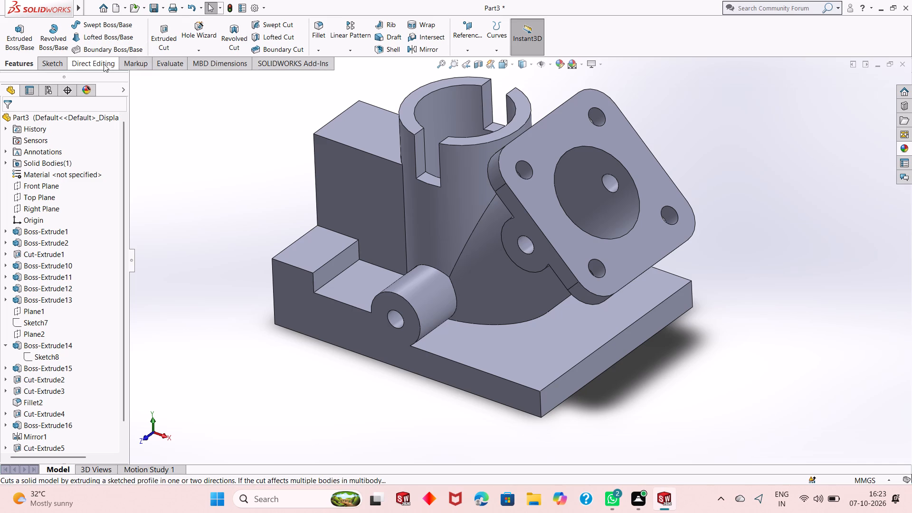
# Fillet the vertical outer corner edge of the base's raised step with a 5 mm radius.
pyautogui.click(318, 34)
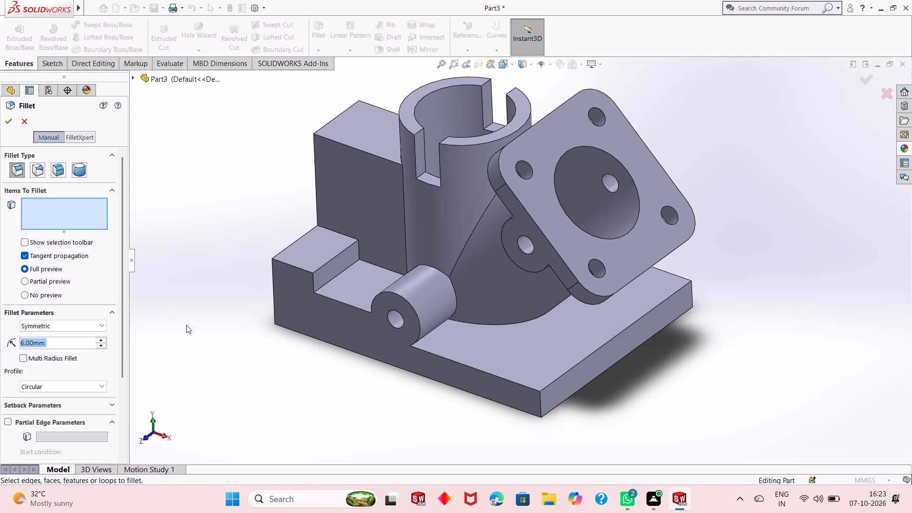
pyautogui.moveTo(365, 380); pyautogui.dragTo(361, 357, button='middle')
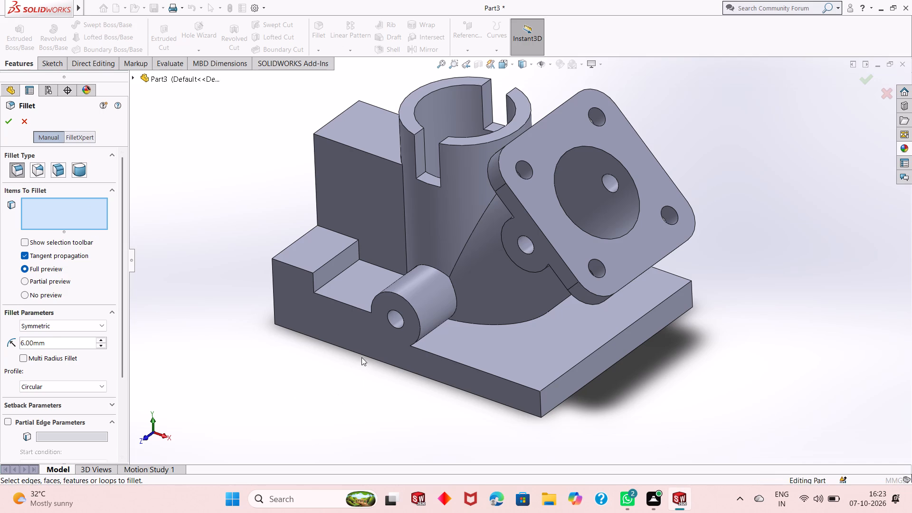
pyautogui.moveTo(361, 357); pyautogui.dragTo(361, 357, button='middle')
pyautogui.moveTo(361, 373); pyautogui.dragTo(353, 388, button='middle')
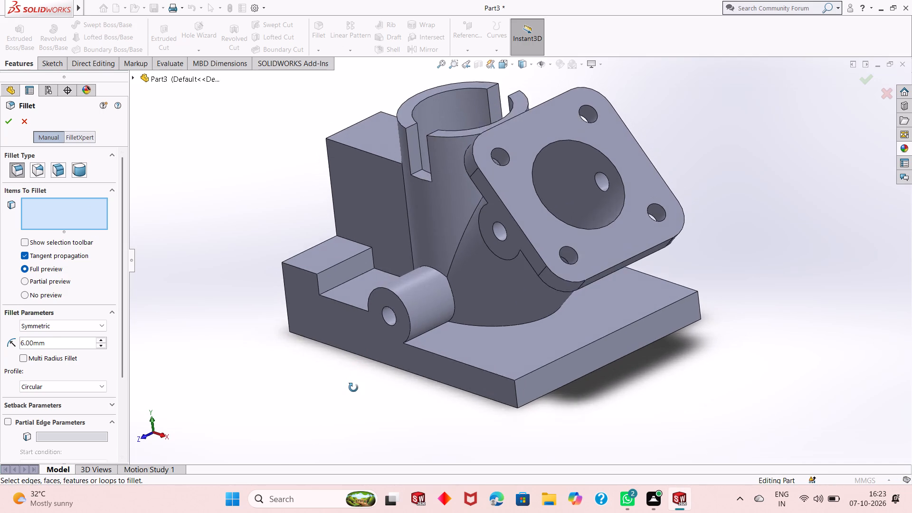
pyautogui.moveTo(353, 388); pyautogui.dragTo(352, 392, button='middle')
pyautogui.doubleClick(61, 344)
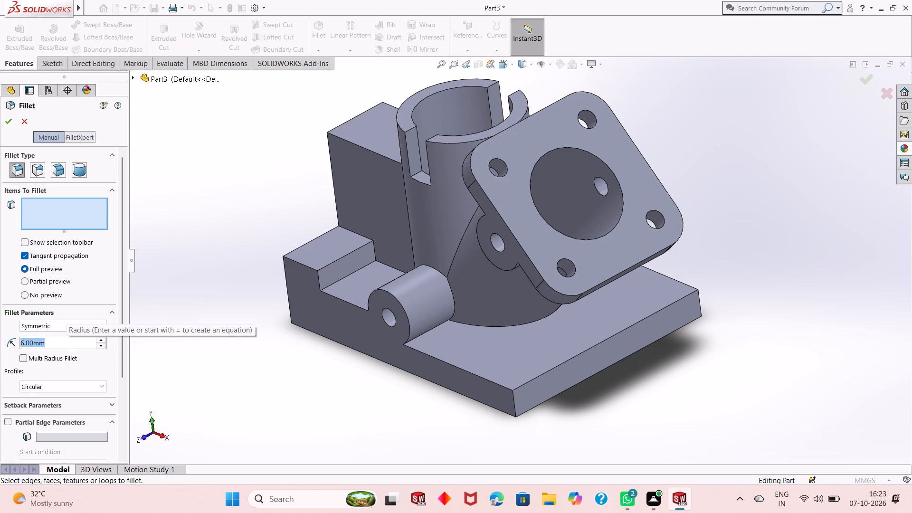
pyautogui.press('5')
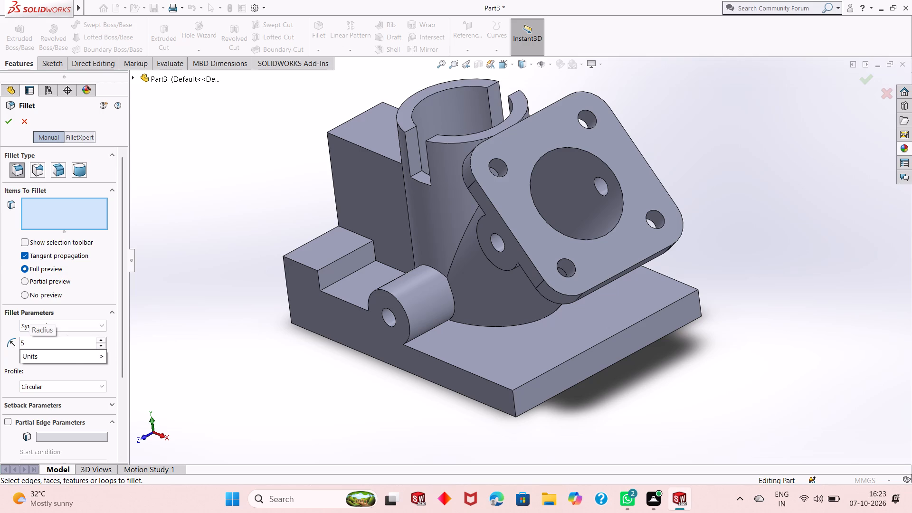
pyautogui.press('Return')
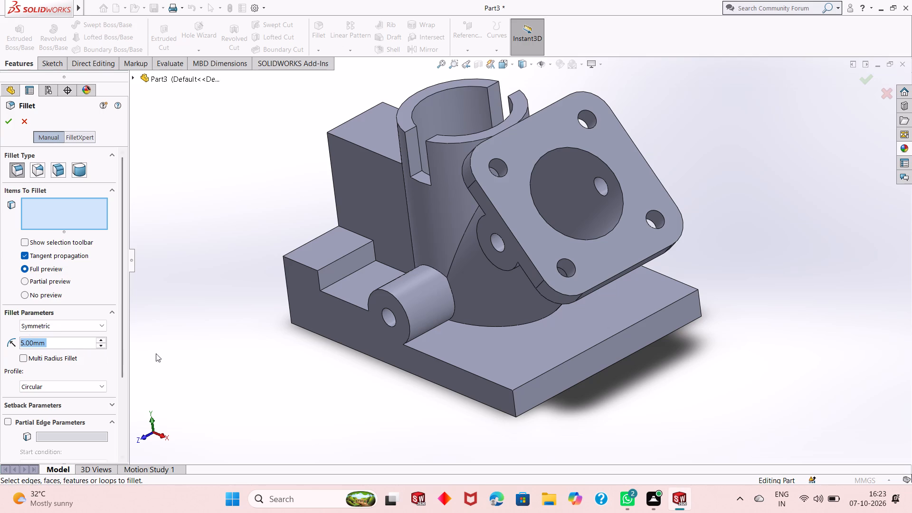
pyautogui.moveTo(258, 350); pyautogui.dragTo(295, 304, button='middle')
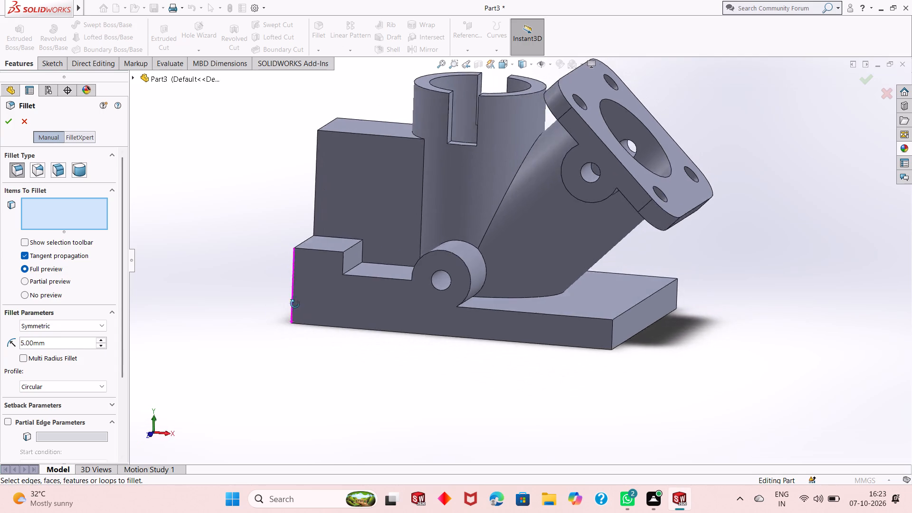
pyautogui.moveTo(295, 304); pyautogui.dragTo(310, 336, button='middle')
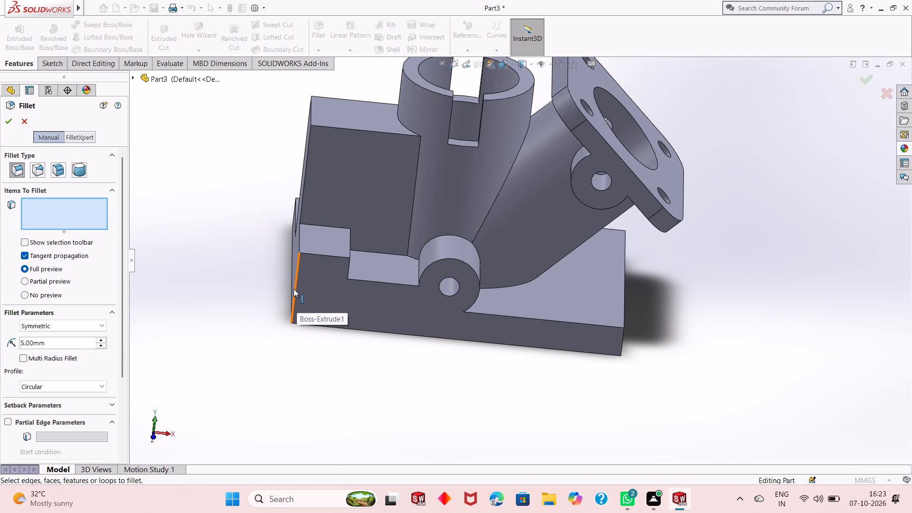
pyautogui.click(295, 288)
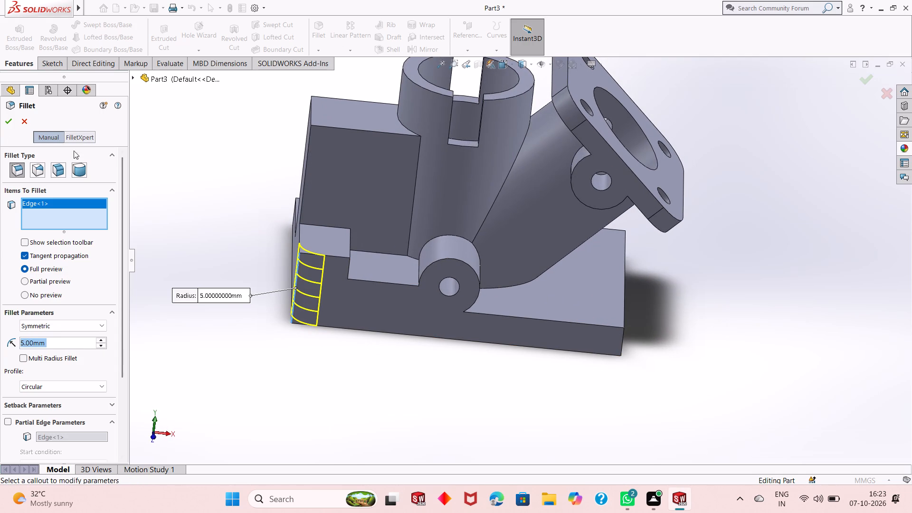
pyautogui.click(9, 124)
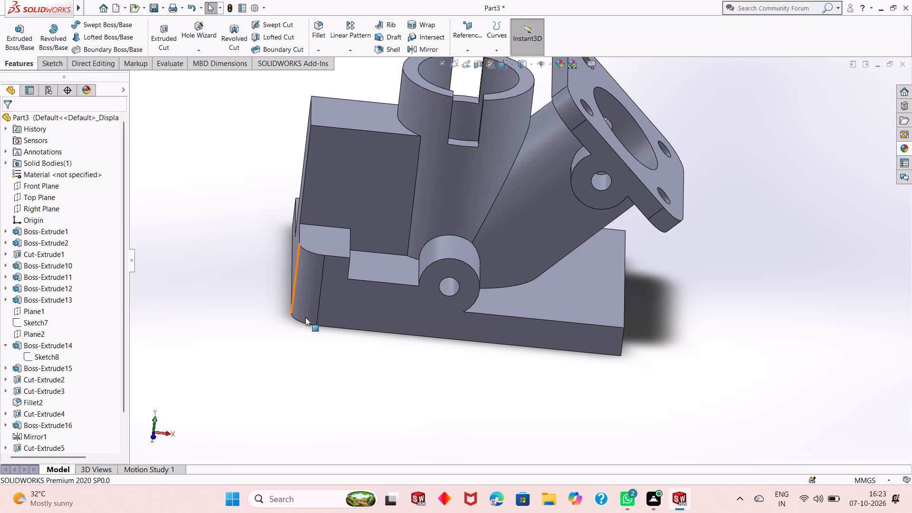
# Start a 2 mm fillet on the raised step's inner foot edge, the adjoining rounded boss edge, and the tall block's top edge against the tube.
pyautogui.moveTo(343, 340); pyautogui.dragTo(326, 308, button='middle')
pyautogui.scroll(1, 341, 323)
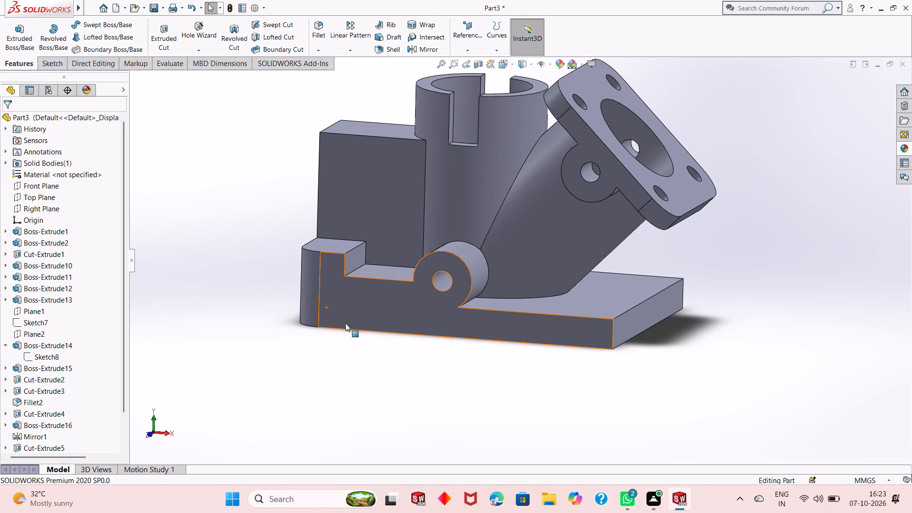
pyautogui.moveTo(423, 253); pyautogui.dragTo(434, 294, button='middle')
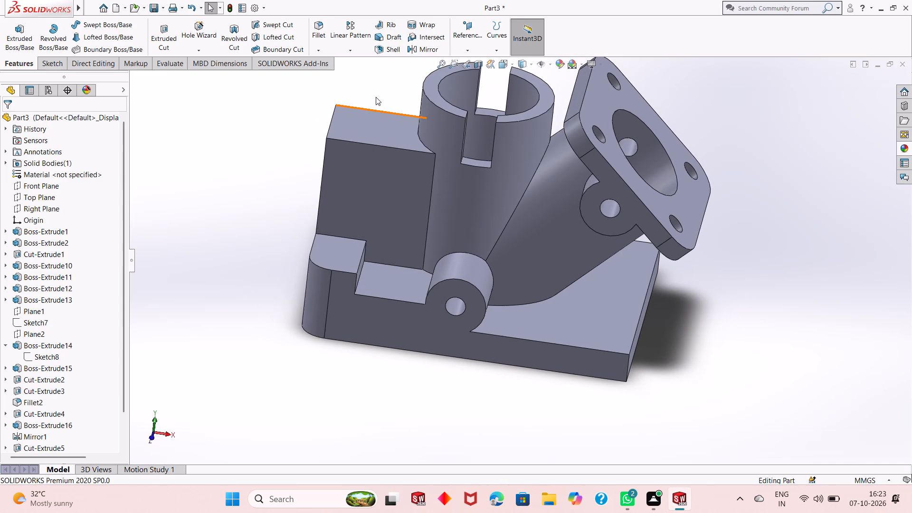
pyautogui.click(319, 38)
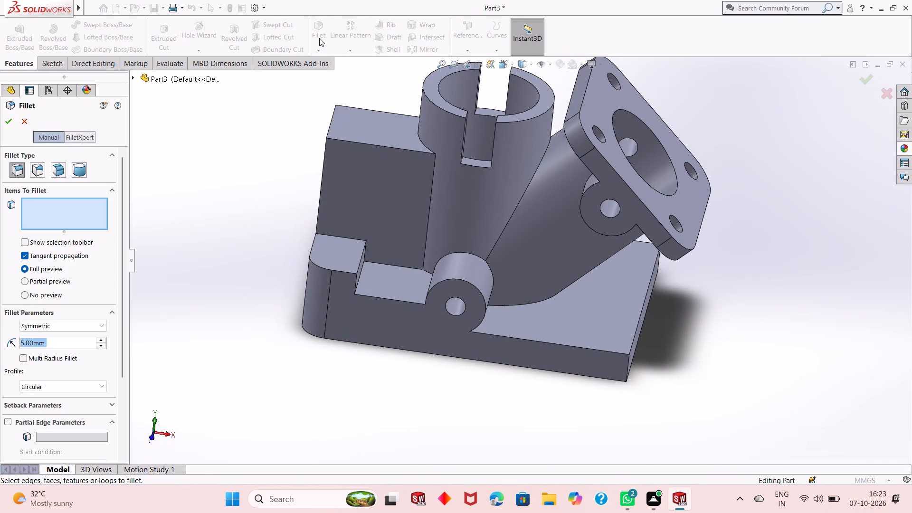
pyautogui.press('2')
pyautogui.press('Return')
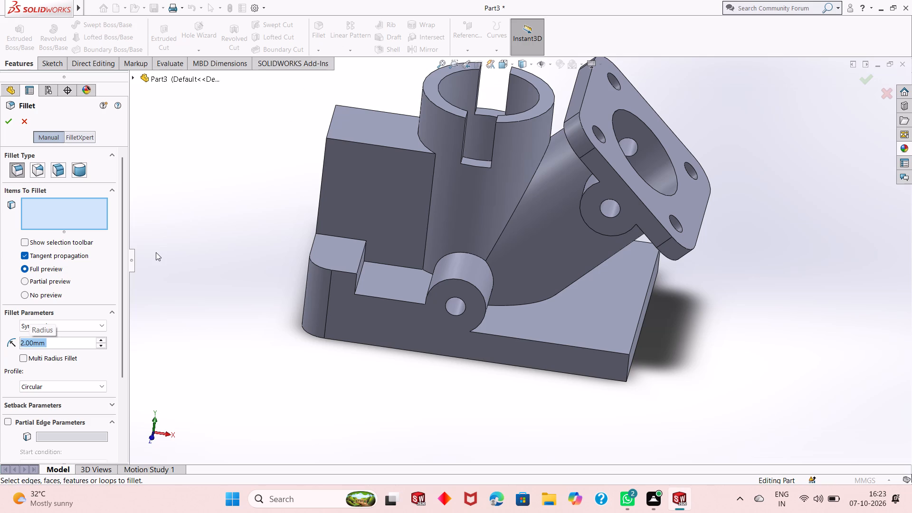
pyautogui.moveTo(406, 290); pyautogui.dragTo(409, 290, button='middle')
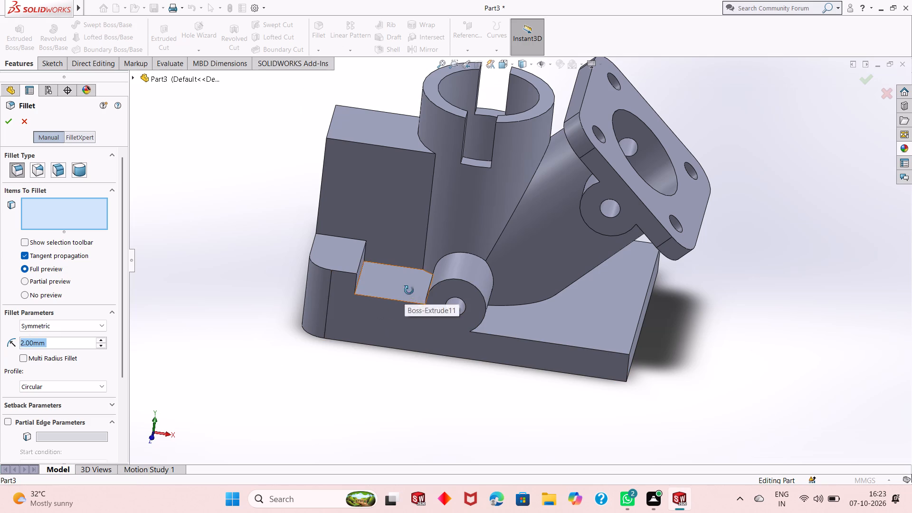
pyautogui.moveTo(409, 290); pyautogui.dragTo(414, 306, button='middle')
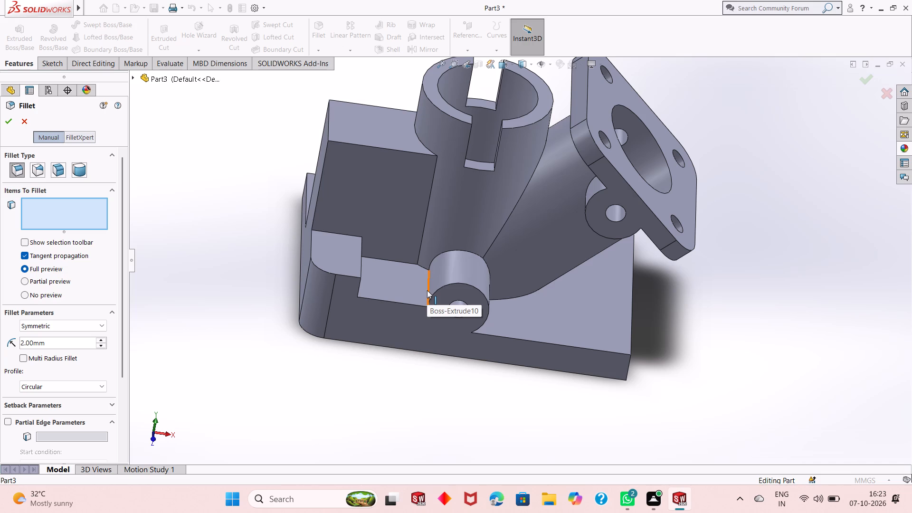
pyautogui.click(427, 290)
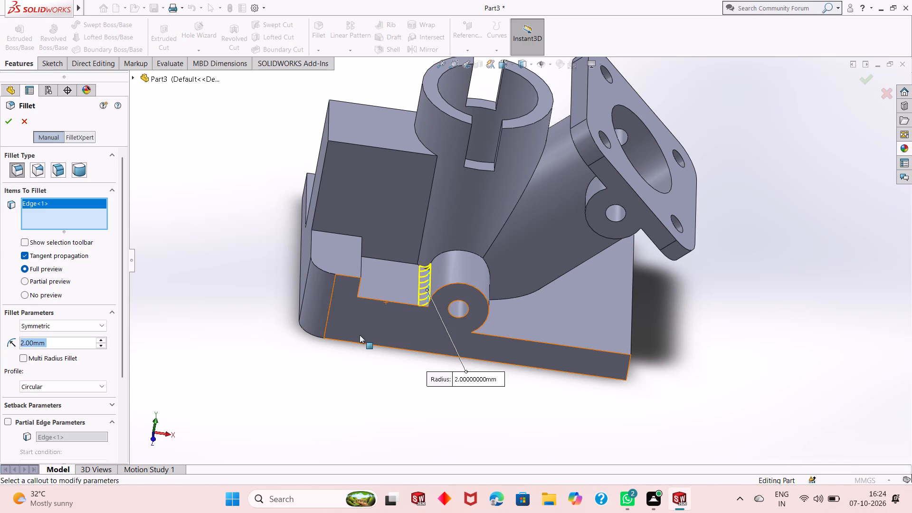
pyautogui.moveTo(349, 361); pyautogui.dragTo(331, 360, button='middle')
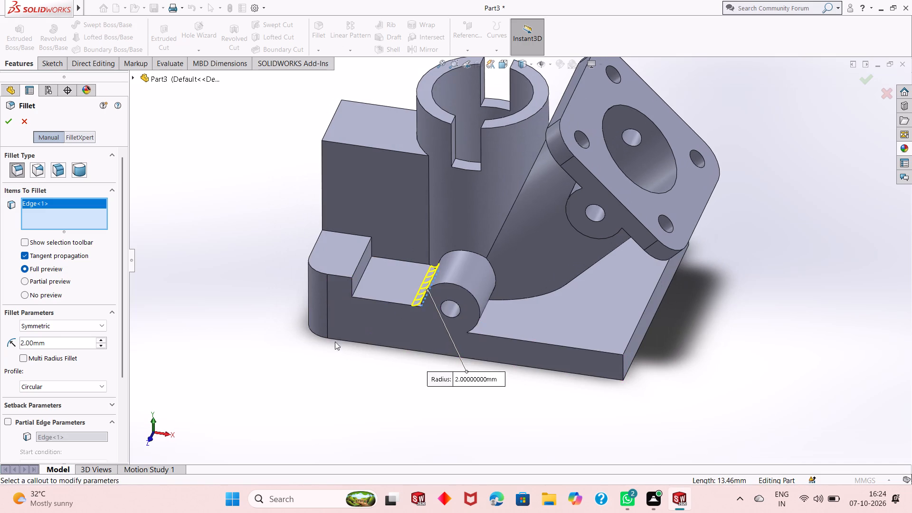
pyautogui.click(357, 287)
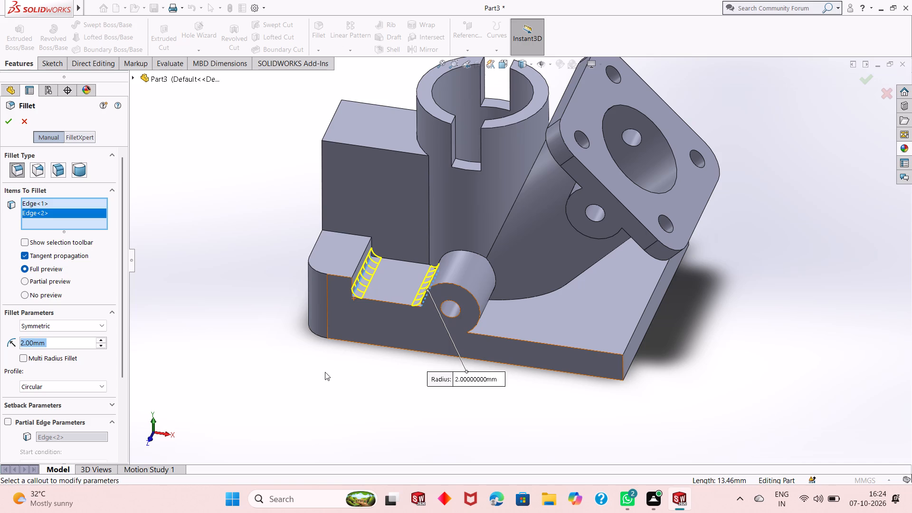
pyautogui.click(418, 139)
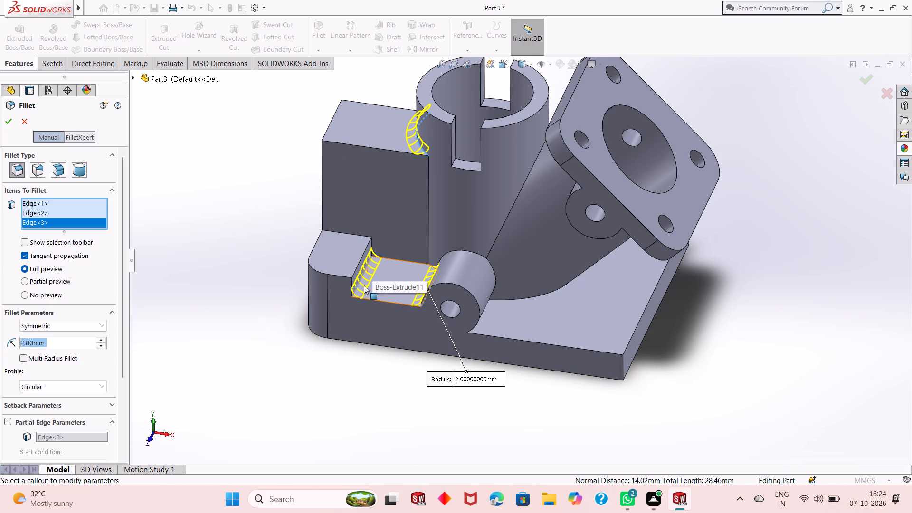
# Add both edges where the drilled side boss nearest the rounded base boss meets the angled flange to the 2 mm fillet.
pyautogui.scroll(2, 441, 296)
pyautogui.scroll(-3, 610, 166)
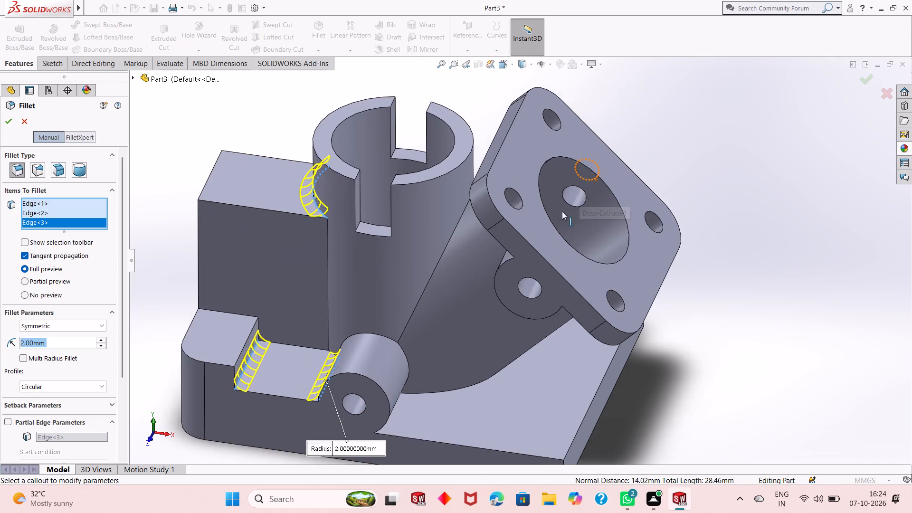
pyautogui.scroll(1, 523, 291)
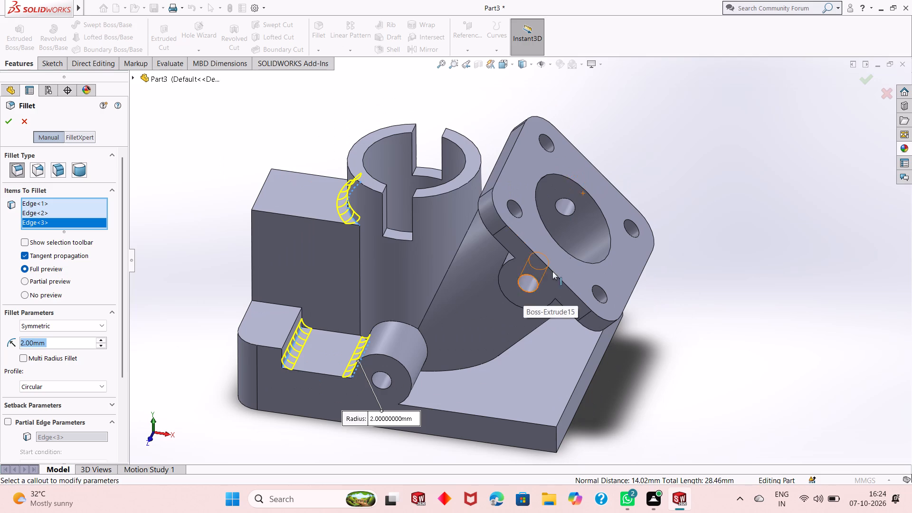
pyautogui.moveTo(510, 272); pyautogui.dragTo(522, 242, button='middle')
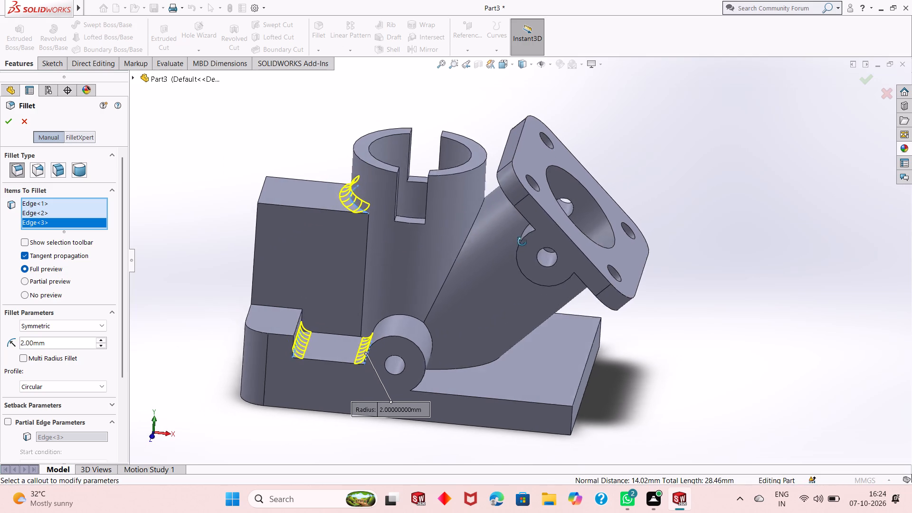
pyautogui.moveTo(522, 242); pyautogui.dragTo(538, 246, button='middle')
pyautogui.moveTo(557, 232); pyautogui.dragTo(588, 210, button='middle')
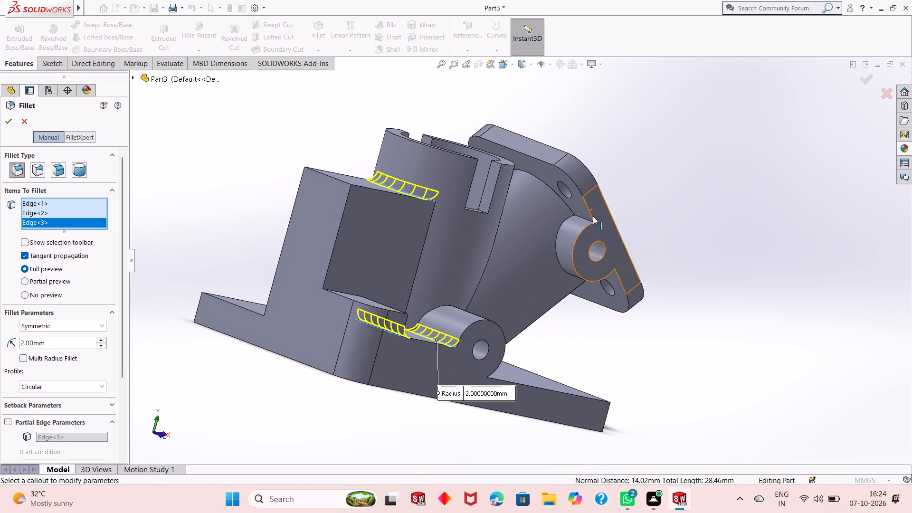
pyautogui.click(589, 220)
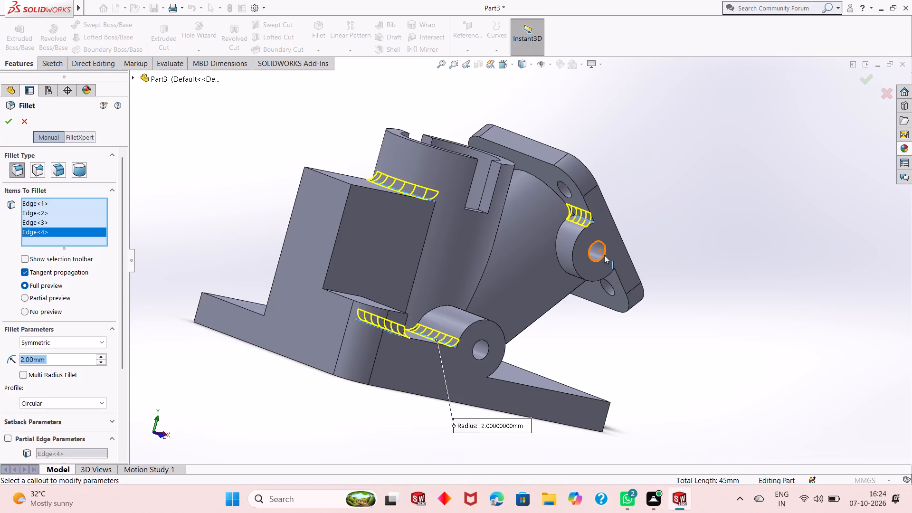
pyautogui.moveTo(605, 255); pyautogui.dragTo(516, 127, button='middle')
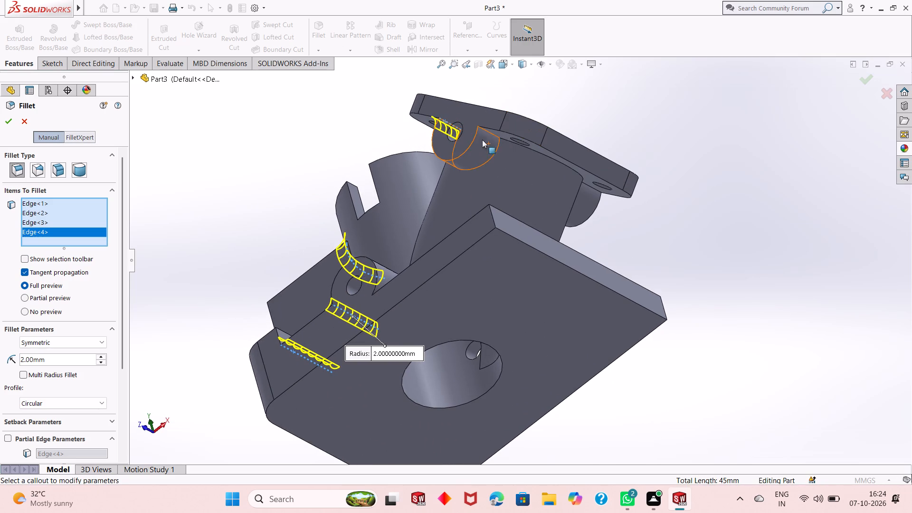
pyautogui.click(488, 133)
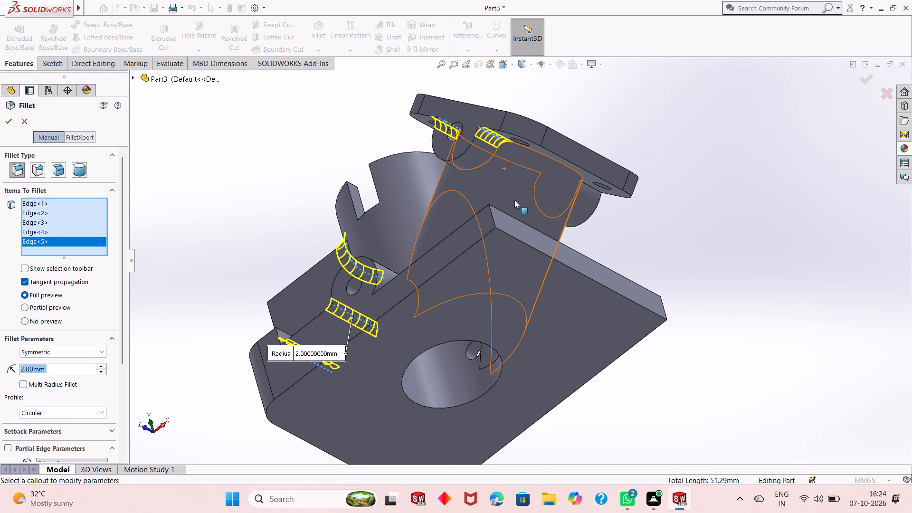
# Add both edges where the opposite drilled side boss meets the angled flange to the 2 mm fillet.
pyautogui.moveTo(535, 187); pyautogui.dragTo(568, 285, button='middle')
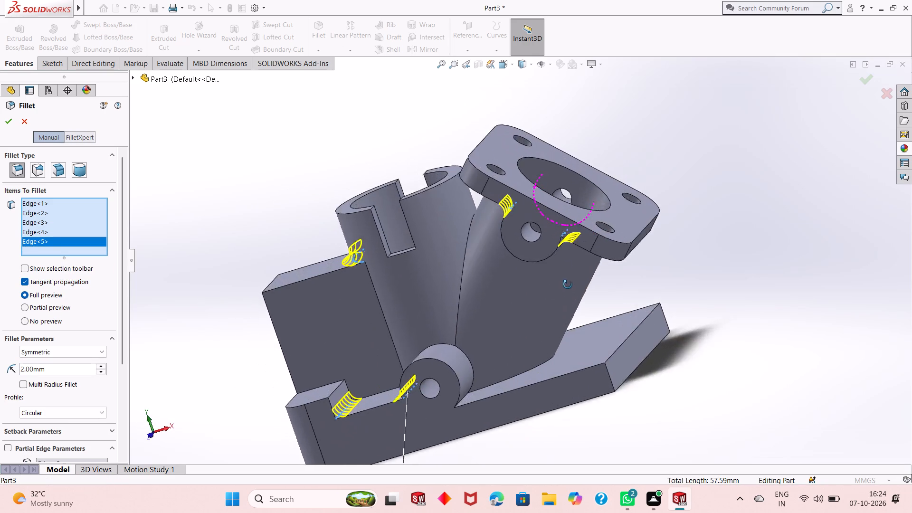
pyautogui.moveTo(568, 285); pyautogui.dragTo(595, 312, button='middle')
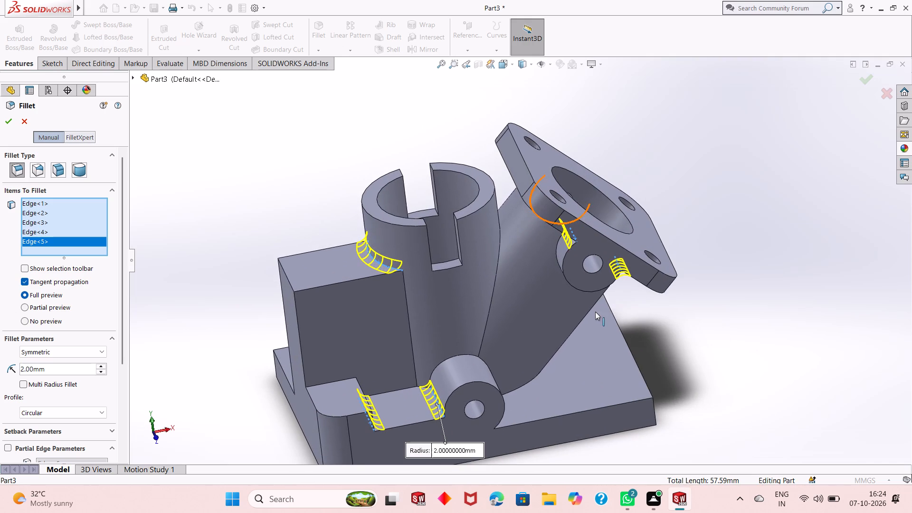
pyautogui.moveTo(614, 299); pyautogui.dragTo(569, 288, button='middle')
pyautogui.moveTo(551, 279); pyautogui.dragTo(564, 288, button='middle')
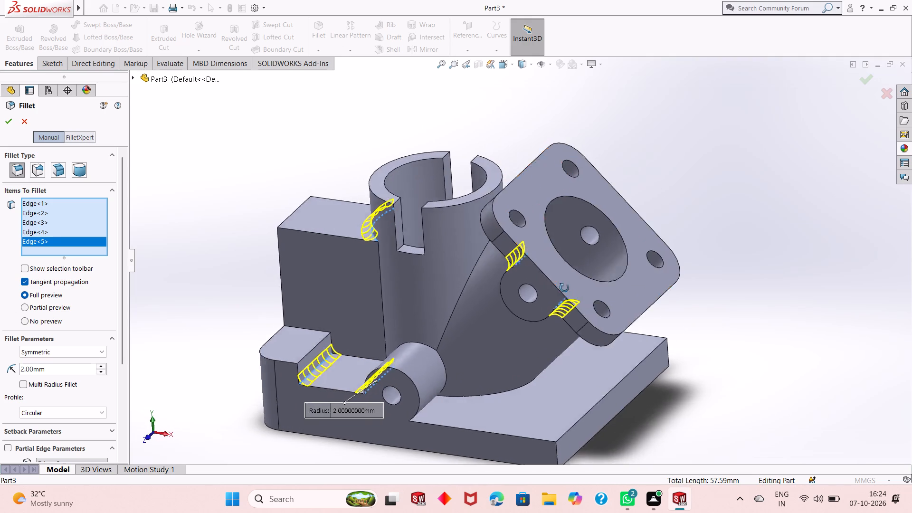
pyautogui.moveTo(564, 288); pyautogui.dragTo(556, 269, button='middle')
pyautogui.scroll(-1, 559, 268)
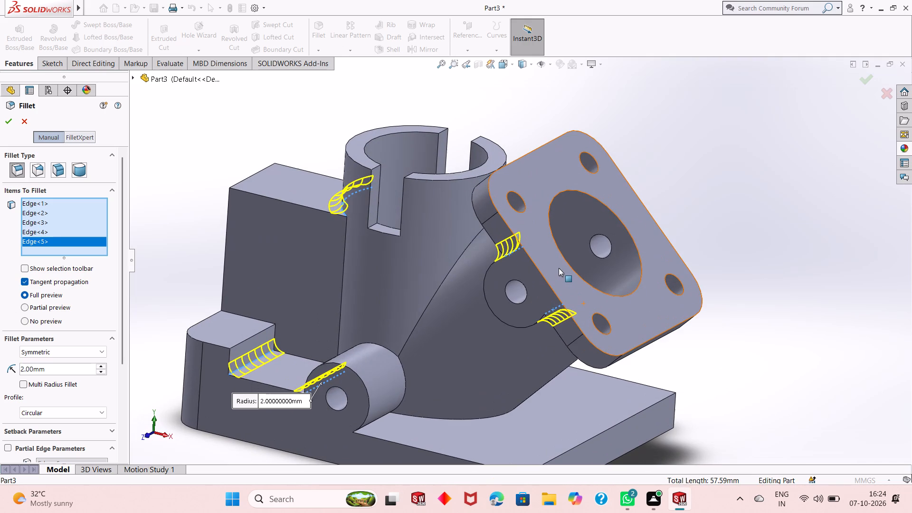
pyautogui.scroll(-1, 604, 225)
pyautogui.scroll(1, 555, 290)
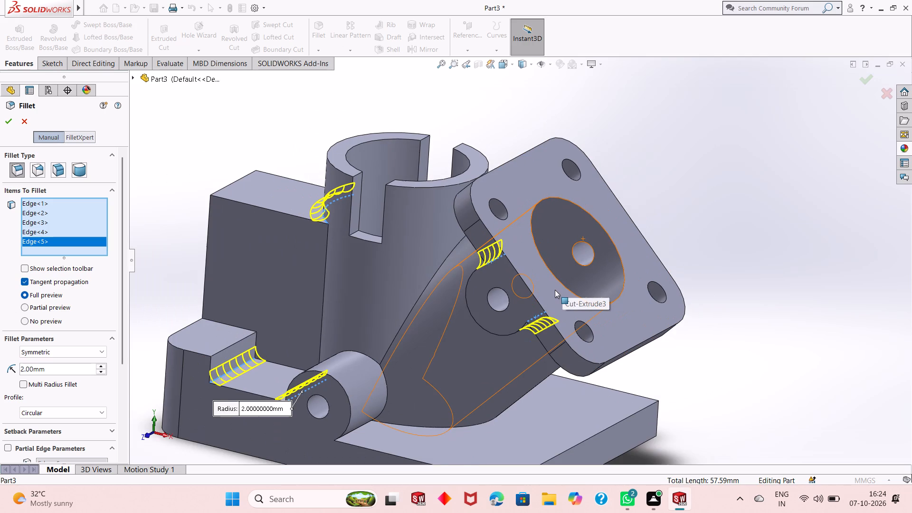
pyautogui.moveTo(675, 242); pyautogui.dragTo(647, 252, button='middle')
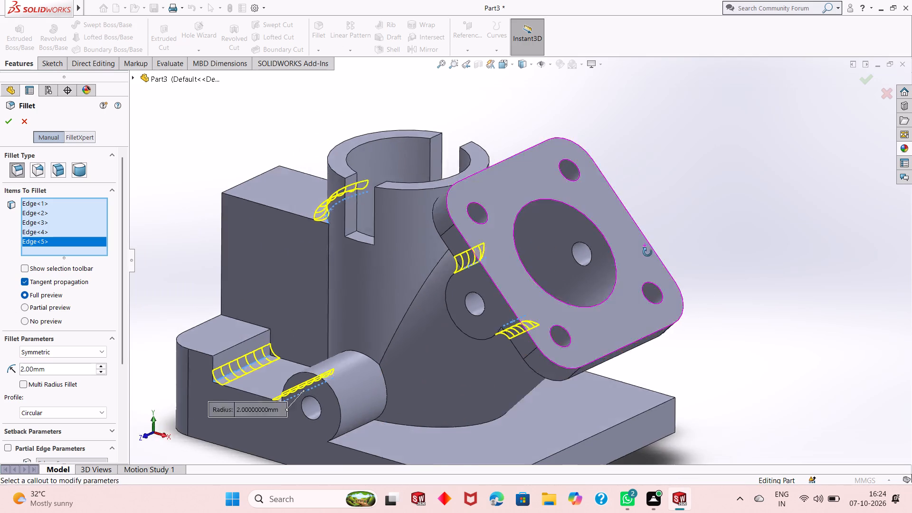
pyautogui.moveTo(647, 252); pyautogui.dragTo(502, 273, button='middle')
pyautogui.scroll(2, 654, 225)
pyautogui.scroll(-4, 704, 207)
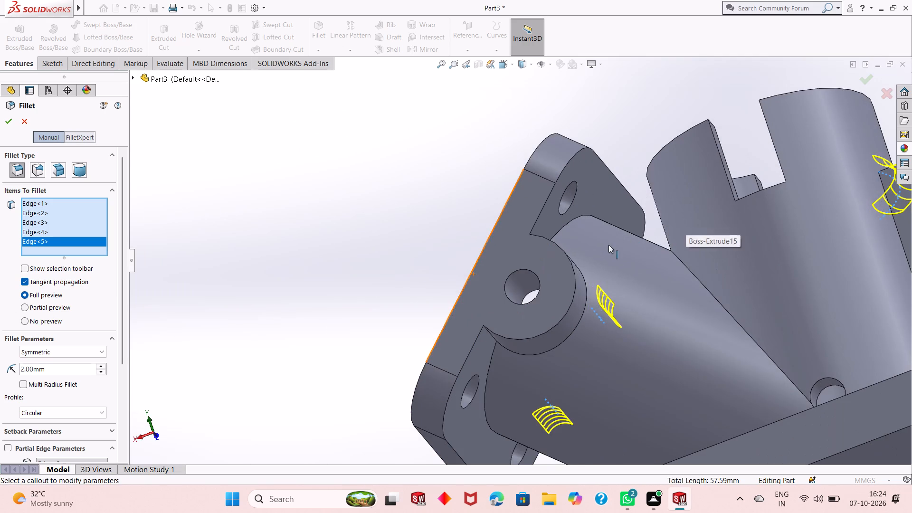
pyautogui.moveTo(604, 245); pyautogui.dragTo(549, 262, button='middle')
pyautogui.click(424, 258)
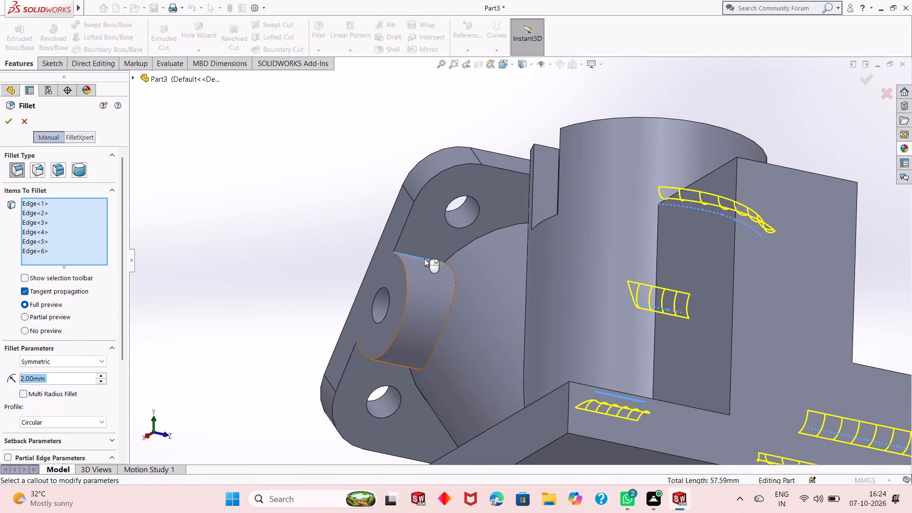
pyautogui.moveTo(420, 332); pyautogui.dragTo(458, 195, button='middle')
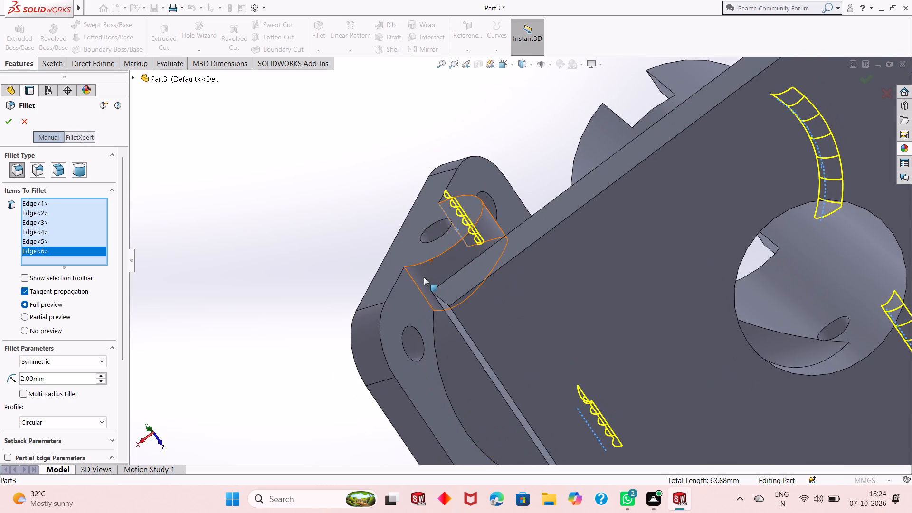
pyautogui.click(416, 285)
# Add the rounded base boss's foot edge on the flange side to the 2 mm fillet and finish the fillet.
pyautogui.moveTo(424, 213); pyautogui.dragTo(461, 299, button='middle')
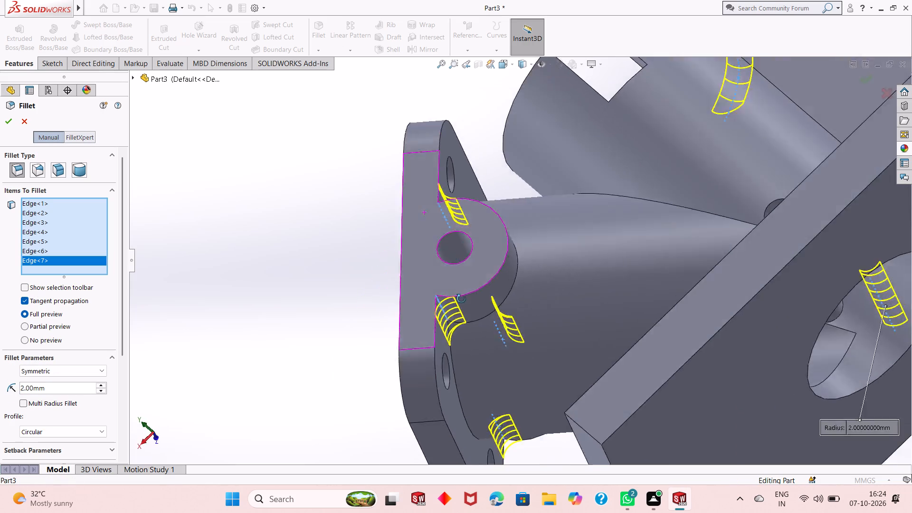
pyautogui.moveTo(461, 299); pyautogui.dragTo(501, 362, button='middle')
pyautogui.scroll(2, 501, 346)
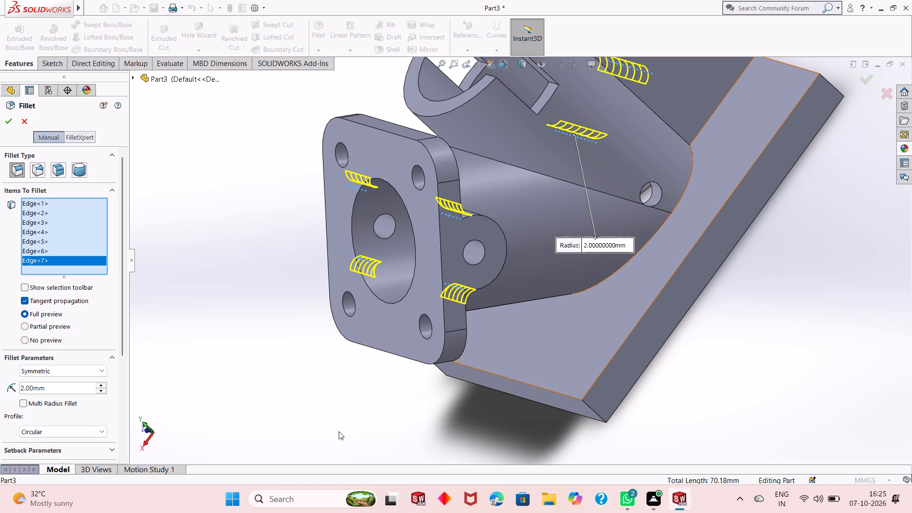
pyautogui.moveTo(382, 419); pyautogui.dragTo(512, 351, button='middle')
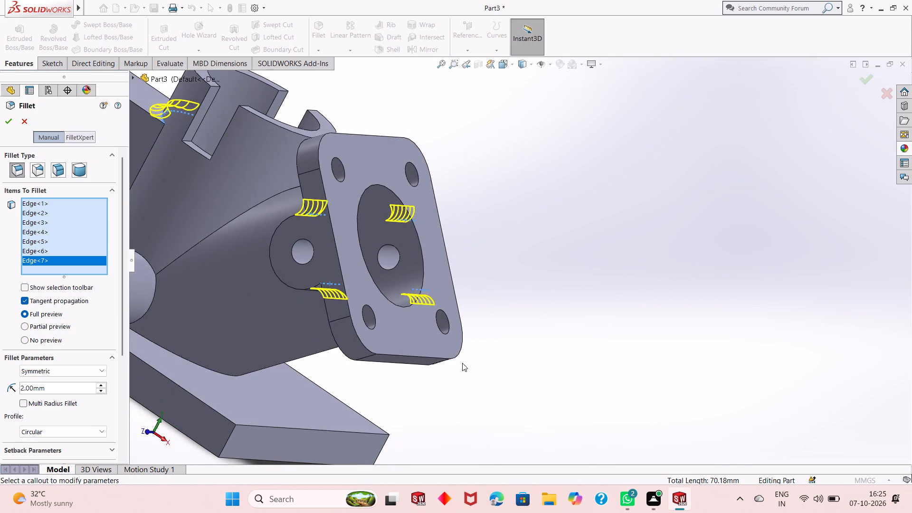
pyautogui.scroll(3, 408, 371)
pyautogui.moveTo(309, 358); pyautogui.dragTo(286, 369, button='middle')
pyautogui.scroll(1, 309, 358)
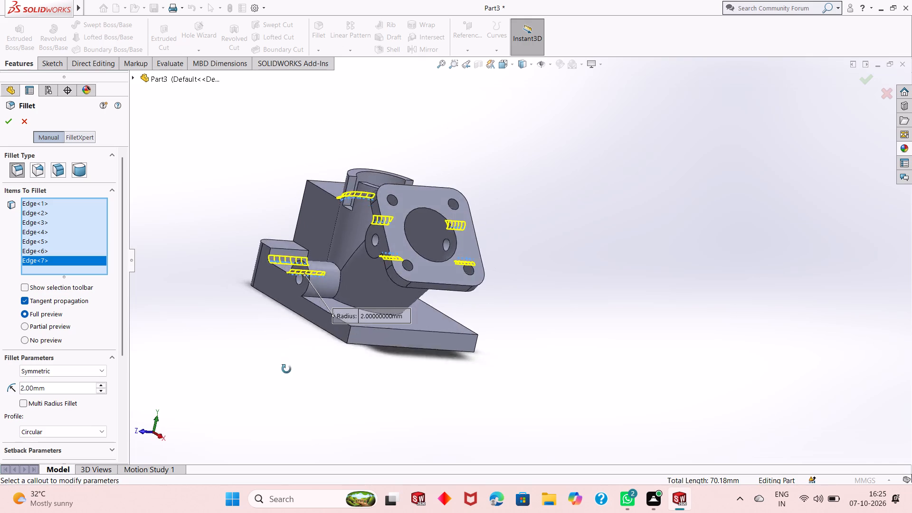
pyautogui.moveTo(286, 369); pyautogui.dragTo(286, 393, button='middle')
pyautogui.scroll(-5, 321, 279)
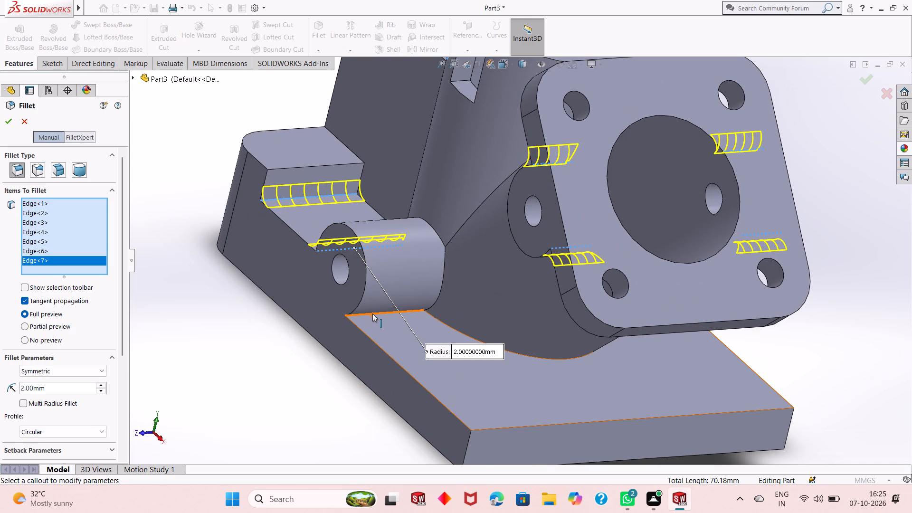
pyautogui.click(372, 313)
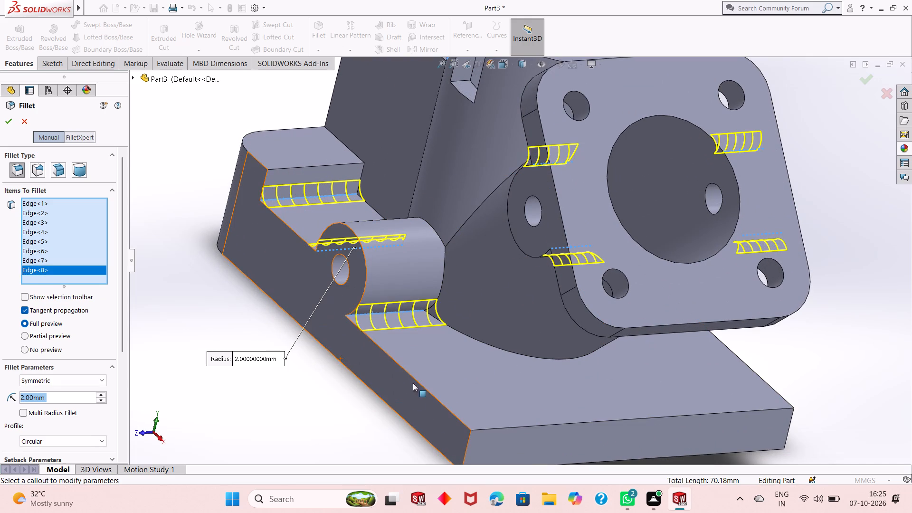
pyautogui.click(9, 125)
# Edit the 5 mm corner fillet to include the other three vertical corner edges of the base.
pyautogui.moveTo(349, 284); pyautogui.dragTo(361, 203, button='middle')
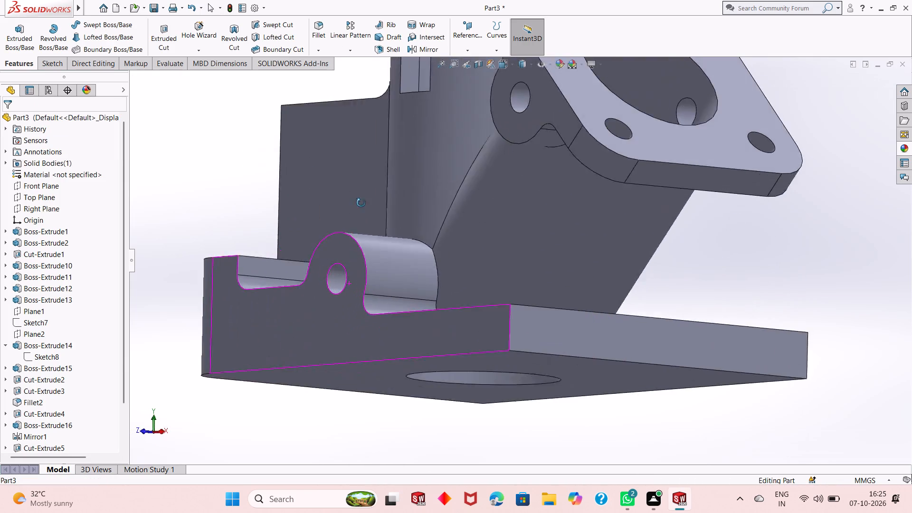
pyautogui.moveTo(361, 203); pyautogui.dragTo(366, 263, button='middle')
pyautogui.scroll(3, 409, 341)
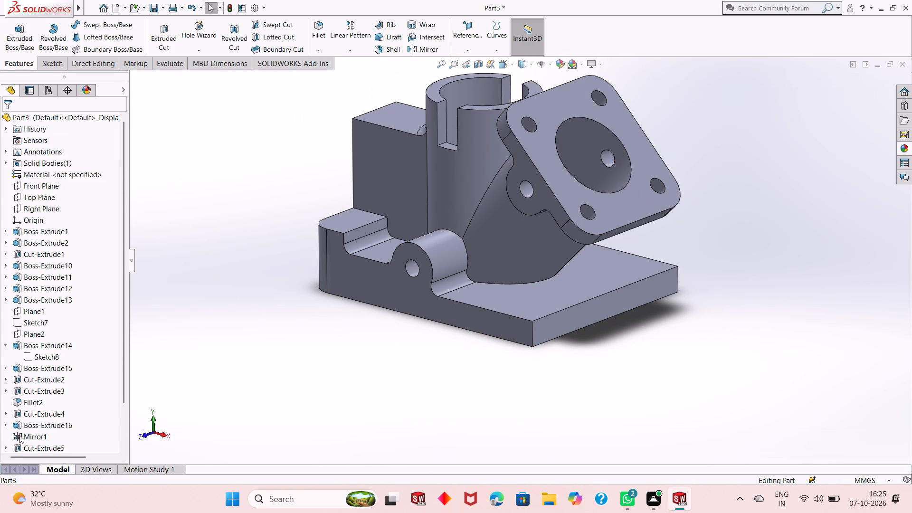
pyautogui.scroll(-4, 41, 421)
pyautogui.click(37, 424)
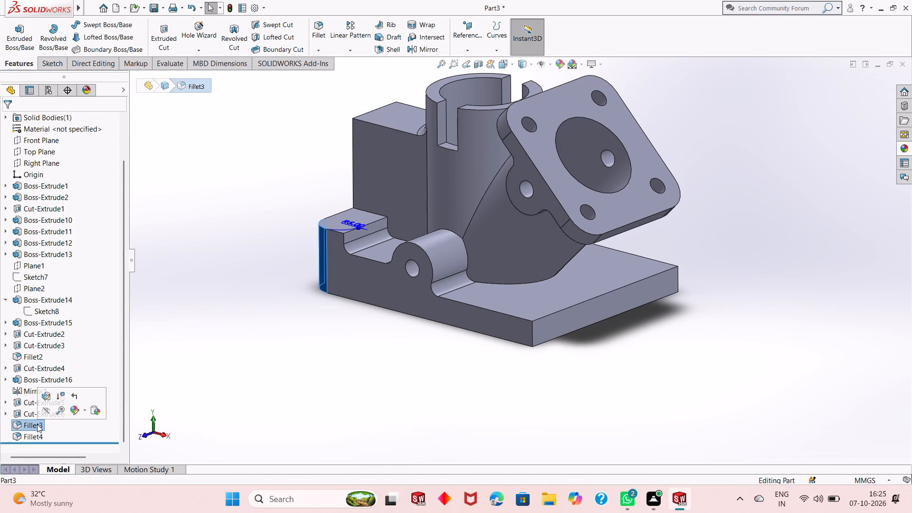
pyautogui.click(47, 396)
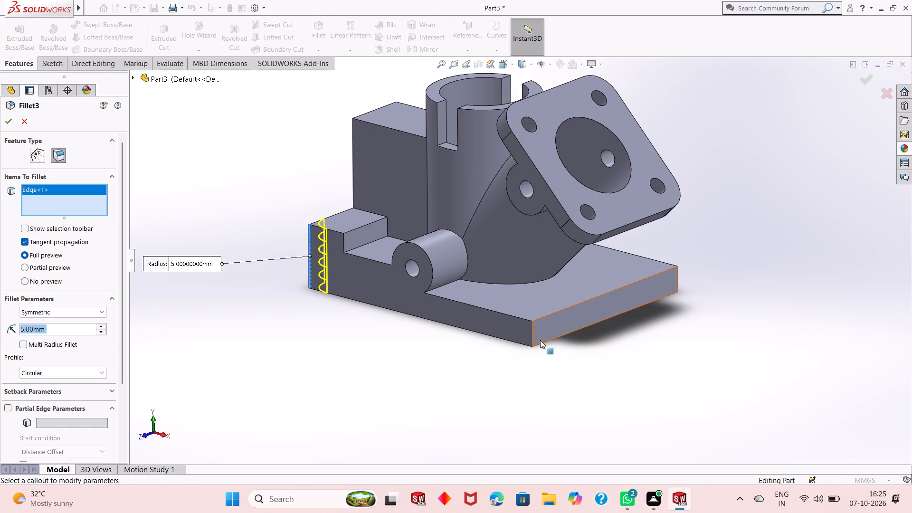
pyautogui.click(533, 334)
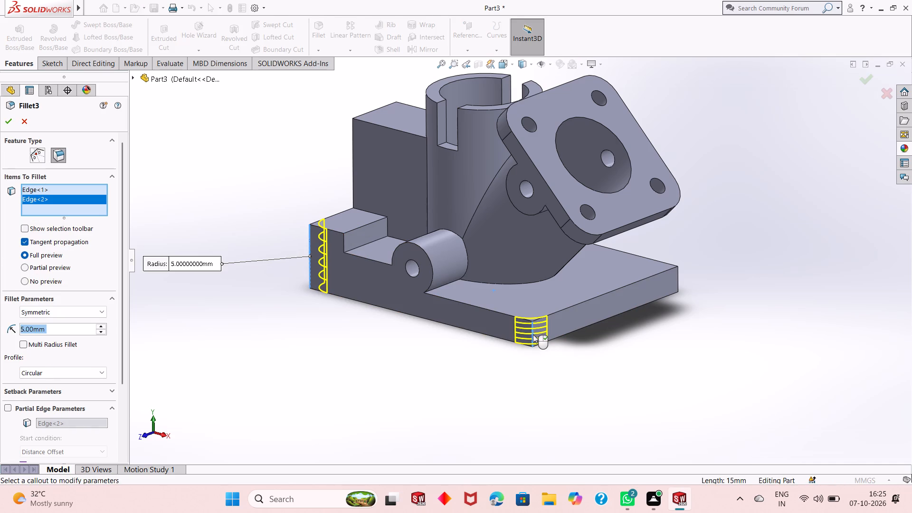
pyautogui.click(679, 281)
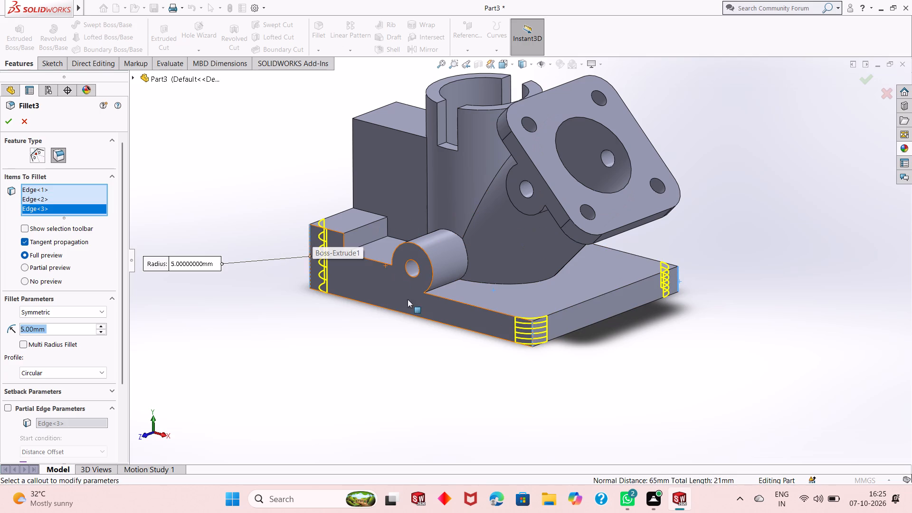
pyautogui.moveTo(369, 330); pyautogui.dragTo(527, 318, button='middle')
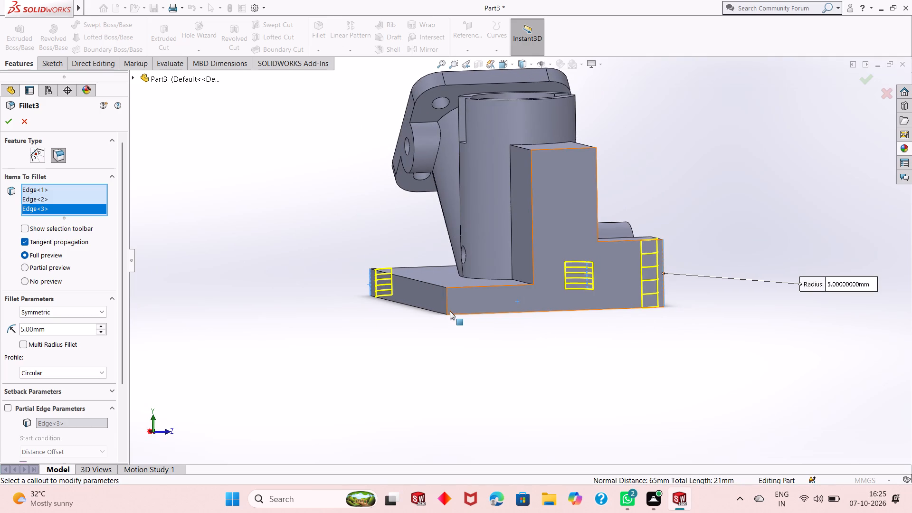
pyautogui.click(446, 306)
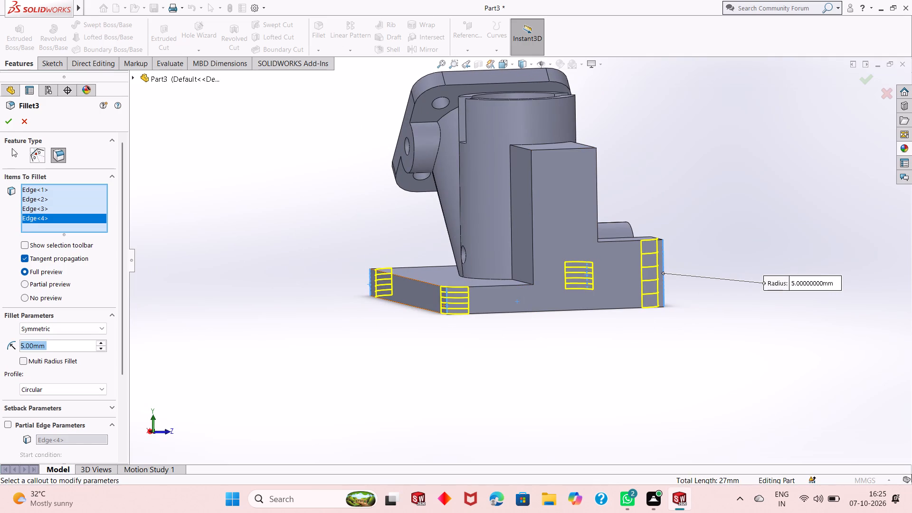
pyautogui.click(7, 122)
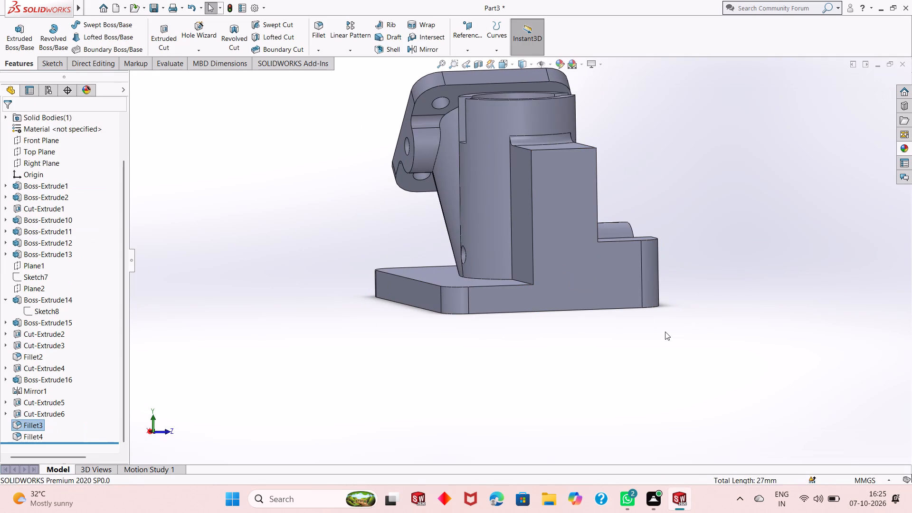
# Examine the filleted base corners, flange and bosses from several angles.
pyautogui.moveTo(665, 332); pyautogui.dragTo(509, 346, button='middle')
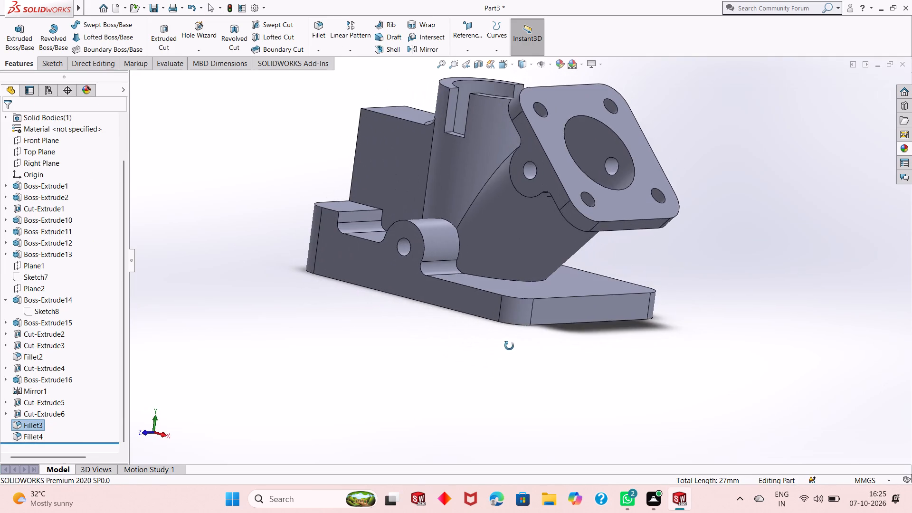
pyautogui.moveTo(509, 346); pyautogui.dragTo(515, 361, button='middle')
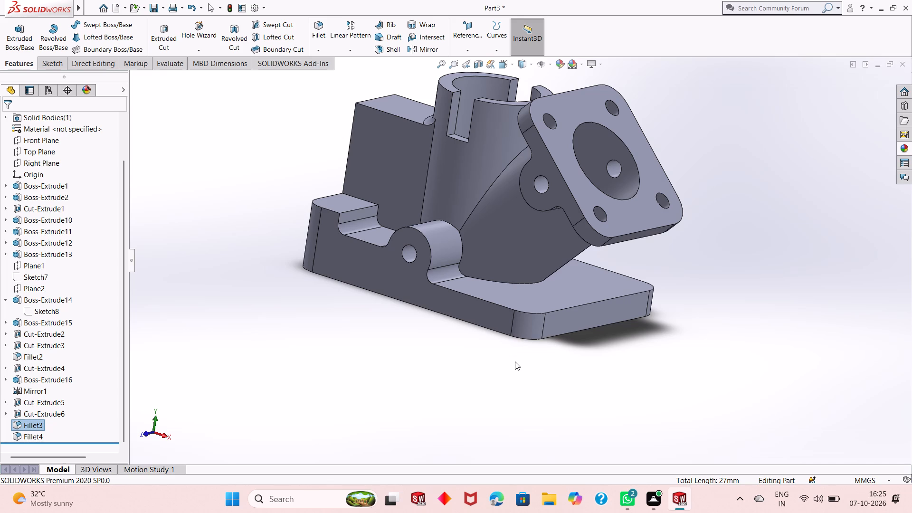
pyautogui.moveTo(532, 345); pyautogui.dragTo(471, 381, button='middle')
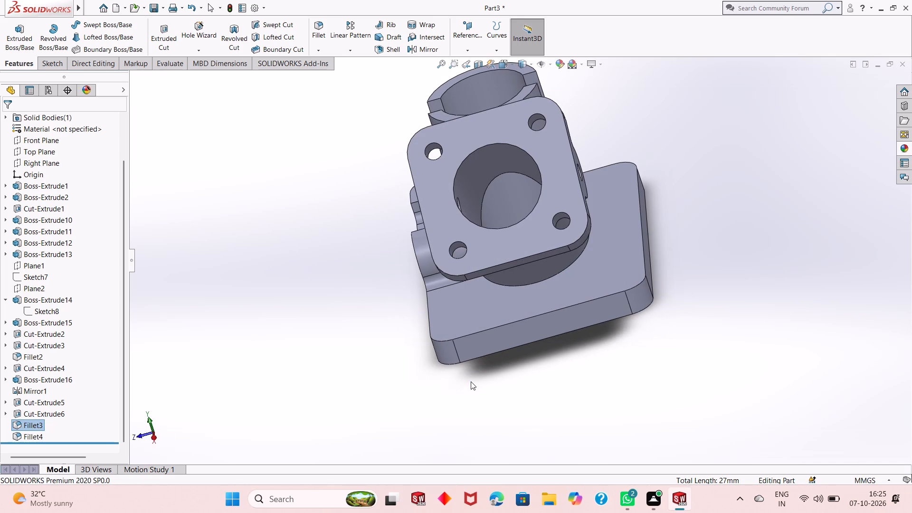
pyautogui.scroll(-1, 587, 313)
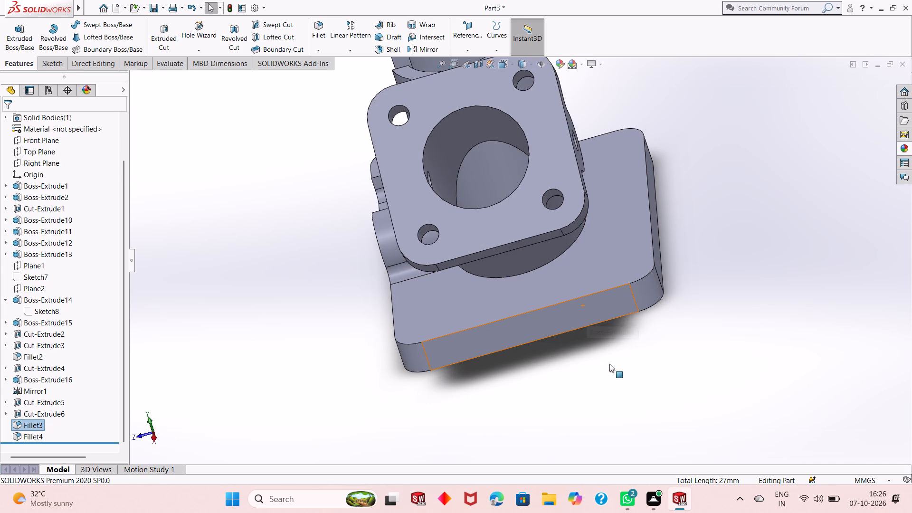
pyautogui.moveTo(609, 364); pyautogui.dragTo(657, 324, button='middle')
pyautogui.click(646, 350)
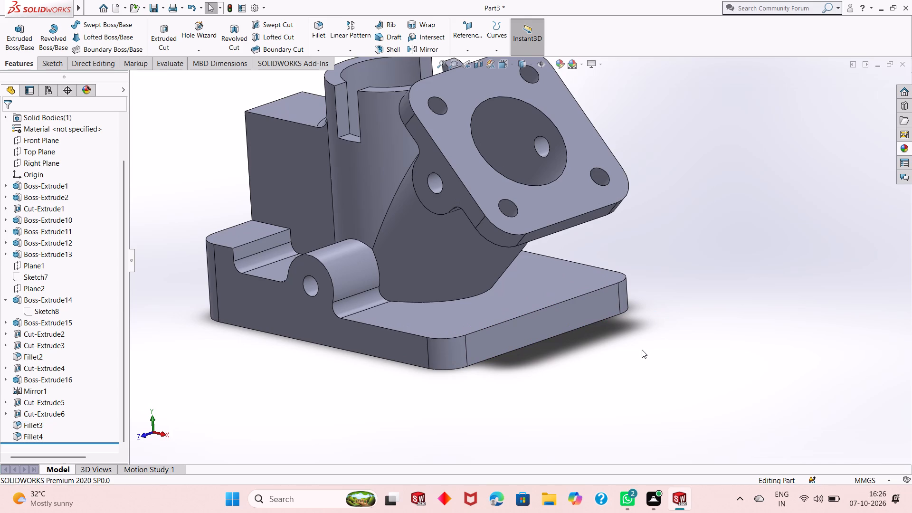
pyautogui.moveTo(610, 363); pyautogui.dragTo(615, 382, button='middle')
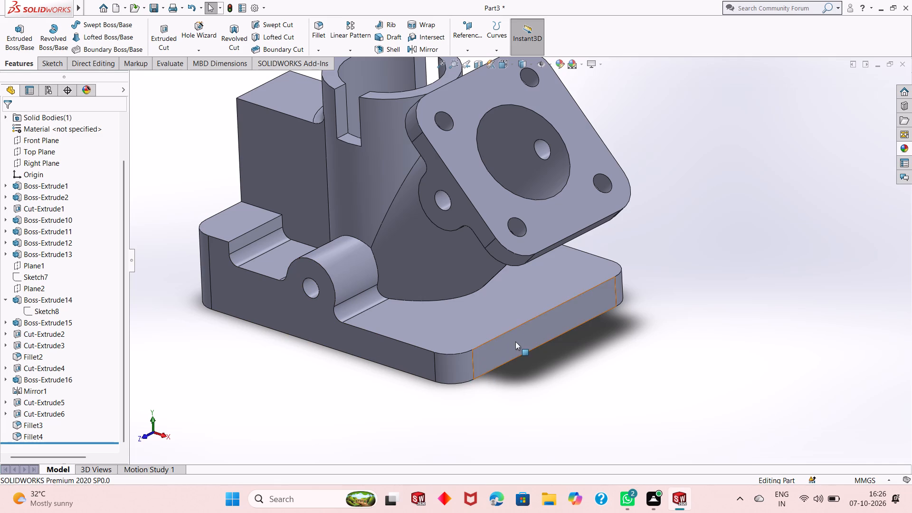
pyautogui.scroll(3, 526, 330)
pyautogui.scroll(-1, 444, 233)
pyautogui.moveTo(497, 279); pyautogui.dragTo(499, 306, button='middle')
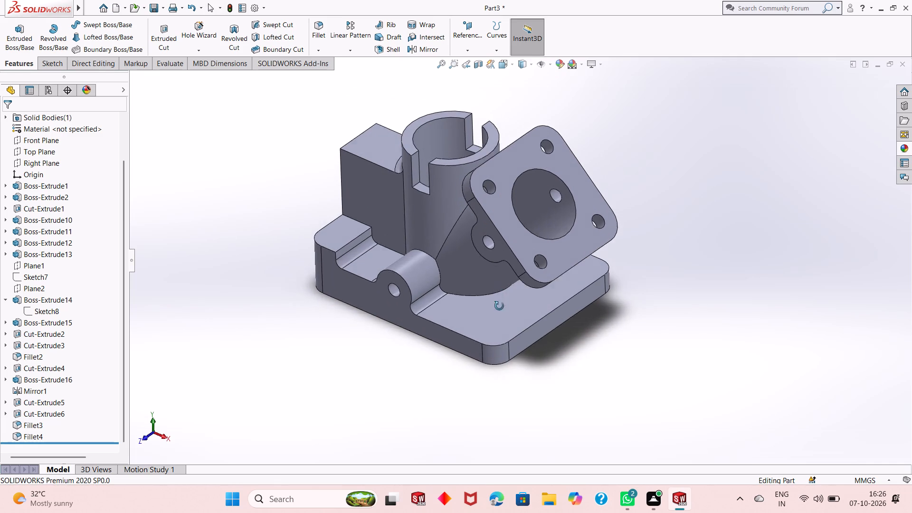
pyautogui.moveTo(499, 306); pyautogui.dragTo(497, 317, button='middle')
pyautogui.scroll(-1, 473, 277)
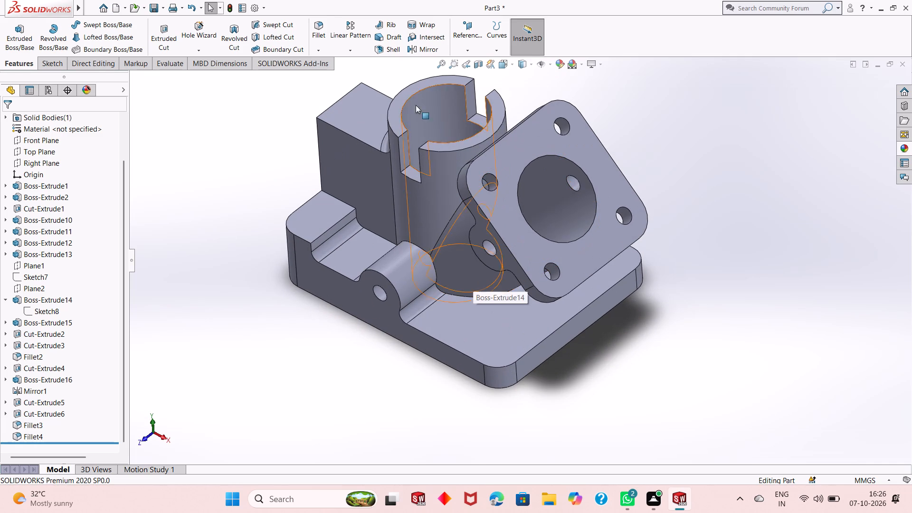
# Fillet the tall block's outer top edge, opposite the tube, with a 6 mm radius.
pyautogui.click(318, 32)
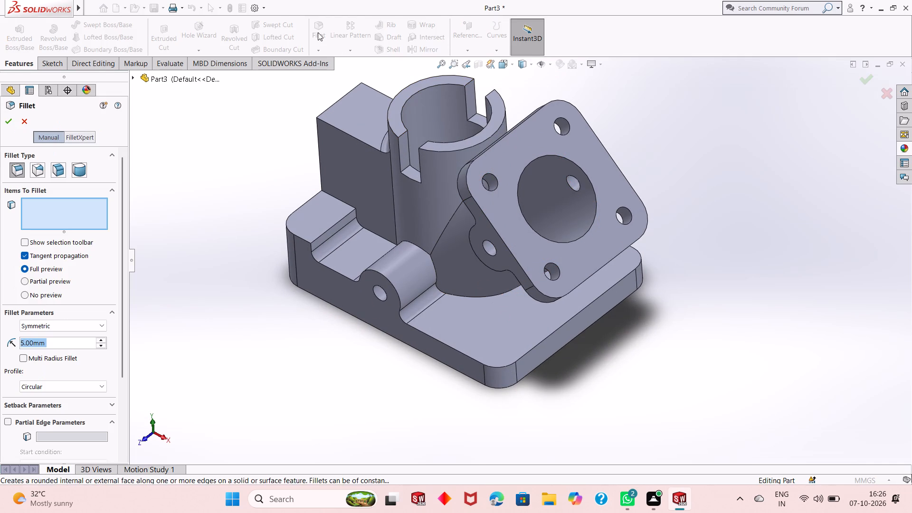
pyautogui.press('6')
pyautogui.press('Return')
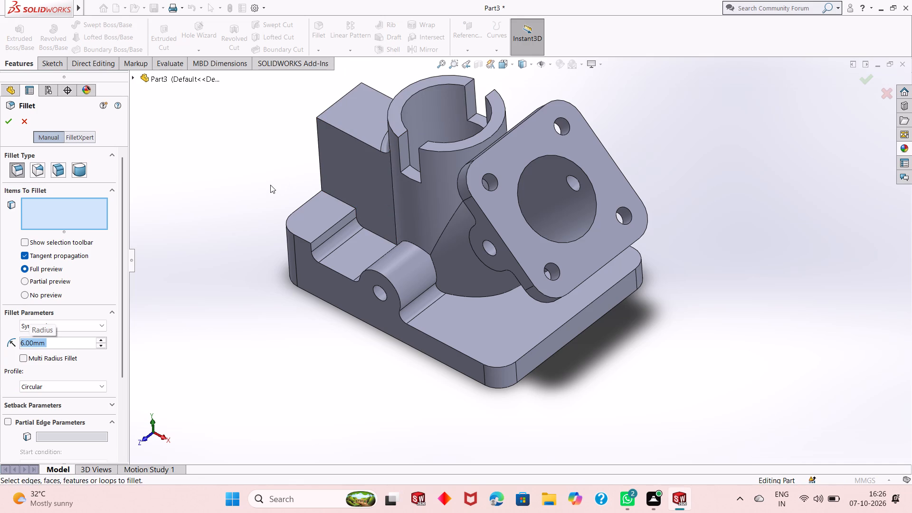
pyautogui.moveTo(283, 213); pyautogui.dragTo(284, 188, button='middle')
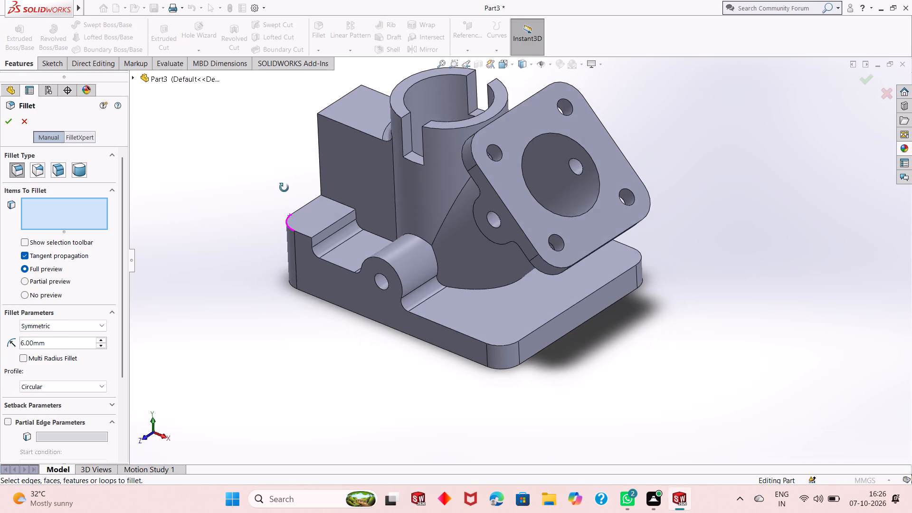
pyautogui.moveTo(284, 188); pyautogui.dragTo(329, 162, button='middle')
pyautogui.scroll(-2, 309, 104)
pyautogui.moveTo(280, 195); pyautogui.dragTo(296, 169, button='middle')
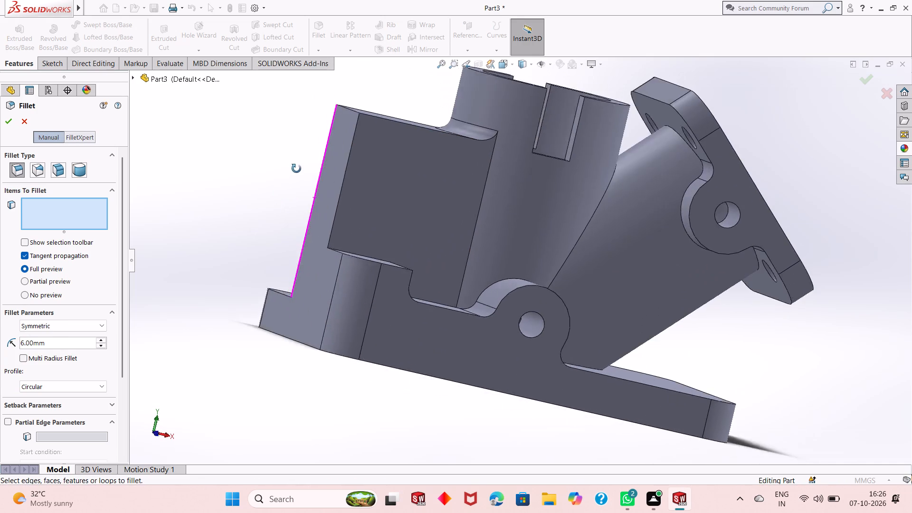
pyautogui.moveTo(296, 169); pyautogui.dragTo(313, 213, button='middle')
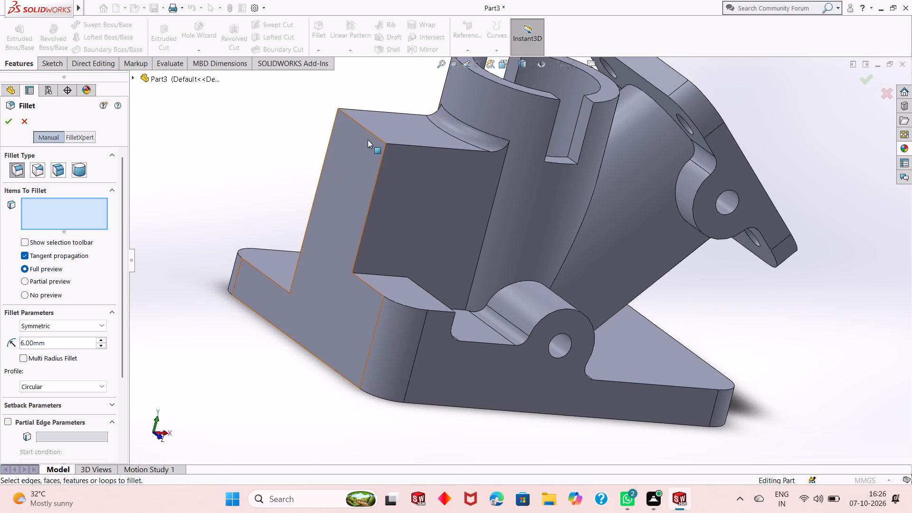
pyautogui.click(374, 134)
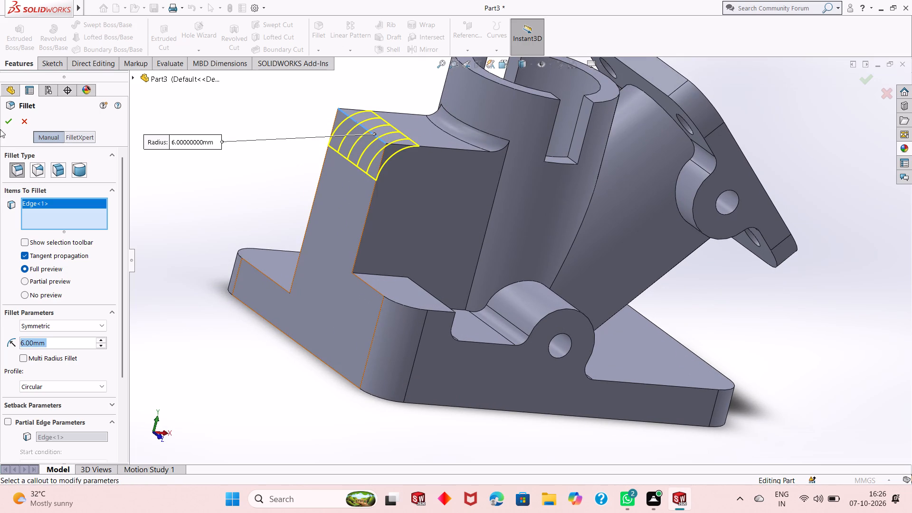
pyautogui.click(8, 123)
pyautogui.scroll(3, 395, 228)
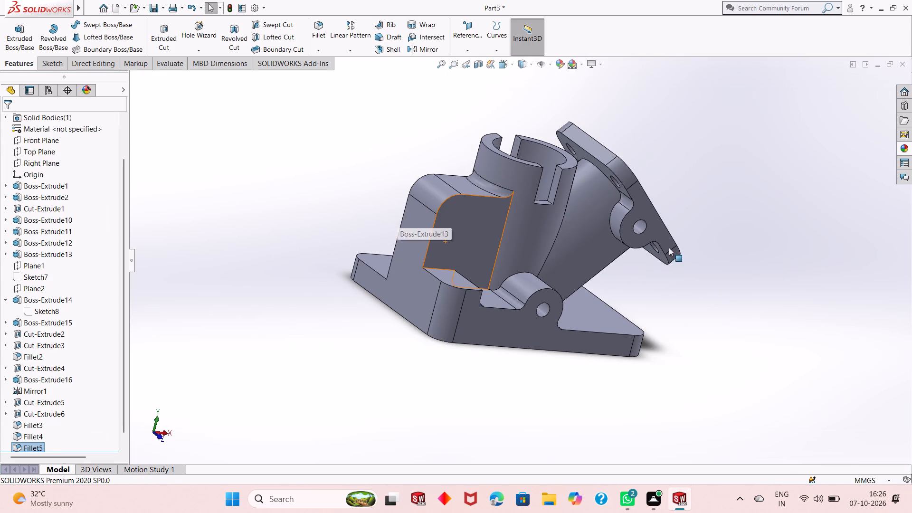
pyautogui.moveTo(622, 252); pyautogui.dragTo(564, 241, button='middle')
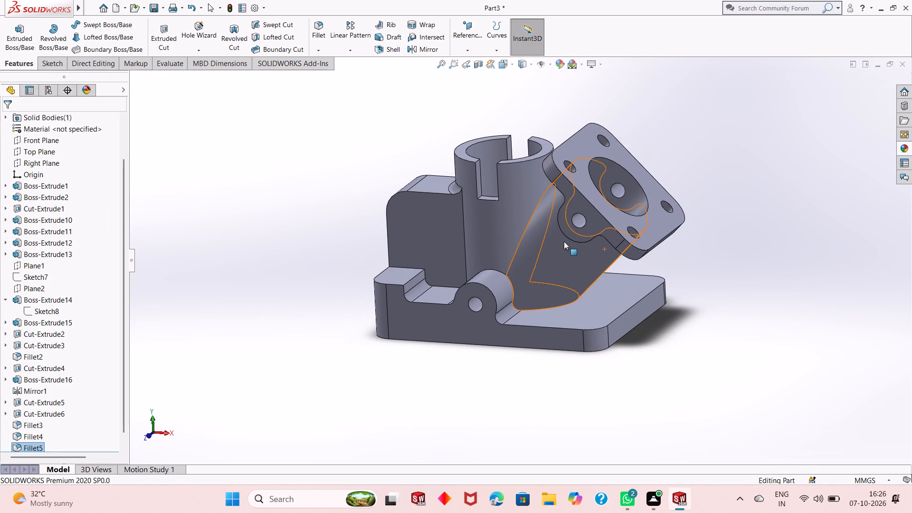
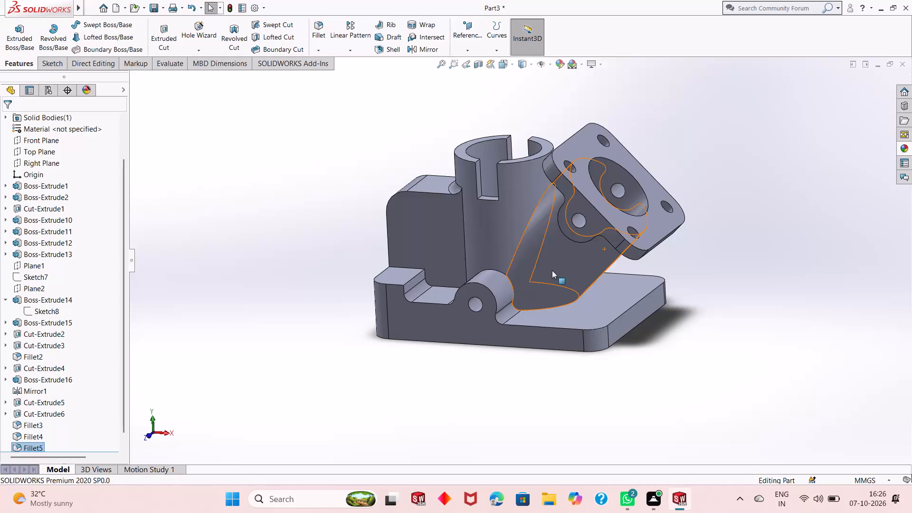
# Start a new sketch on Plane1, make the plane visible, and view it straight from the front.
pyautogui.scroll(-2, 552, 270)
pyautogui.scroll(2, 546, 273)
pyautogui.moveTo(674, 293); pyautogui.dragTo(675, 293, button='middle')
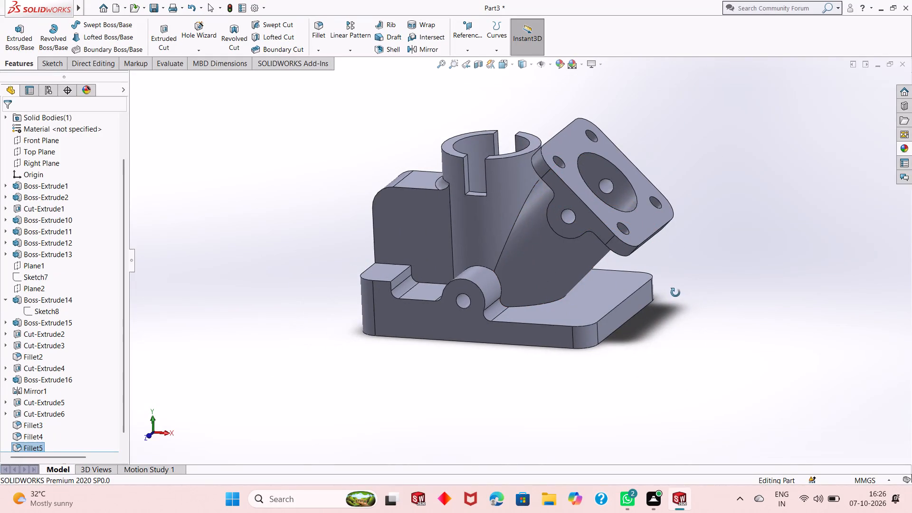
pyautogui.moveTo(675, 293); pyautogui.dragTo(648, 296, button='middle')
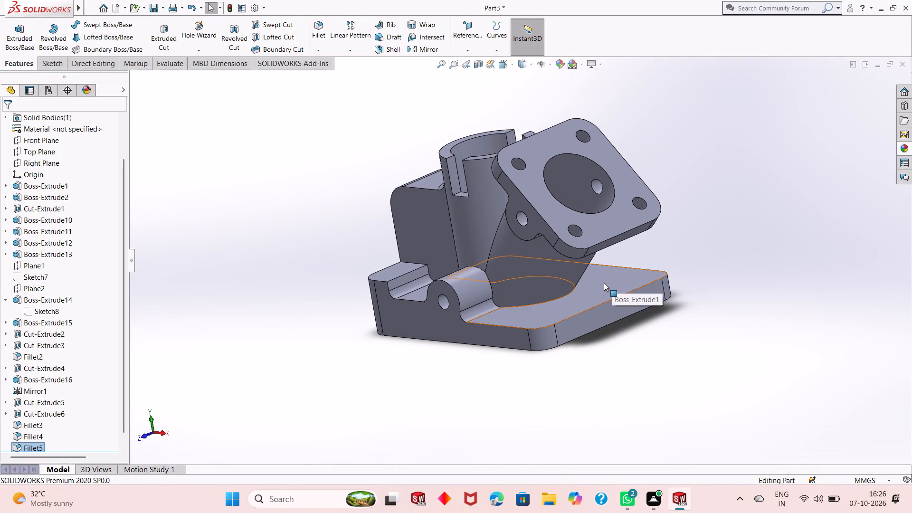
pyautogui.scroll(1, 602, 283)
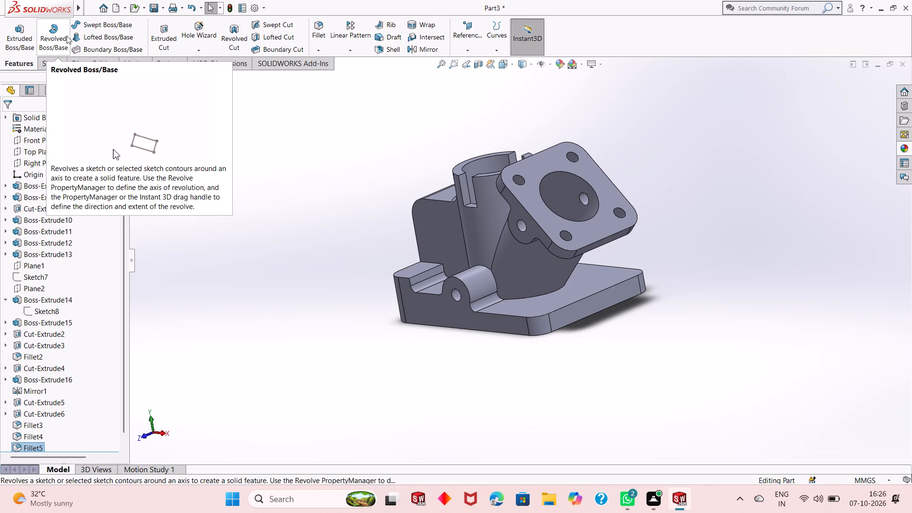
pyautogui.click(38, 267)
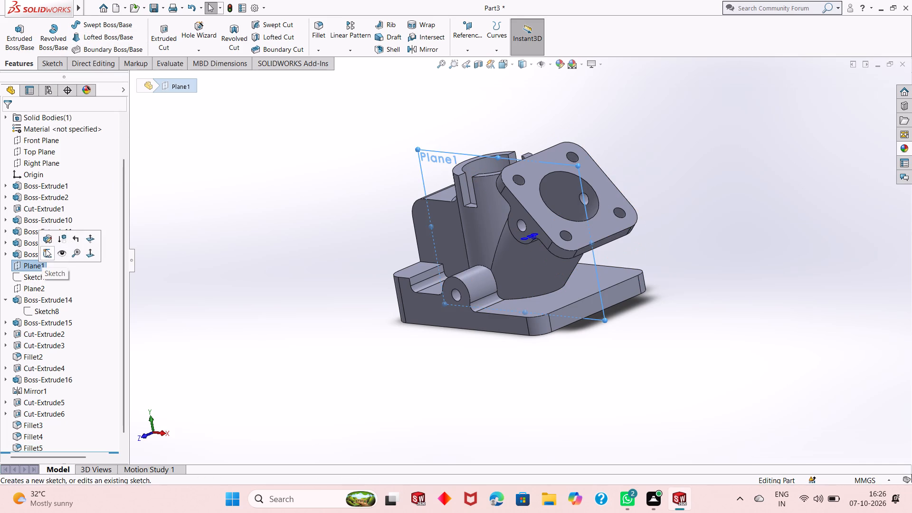
pyautogui.click(46, 249)
pyautogui.click(42, 264)
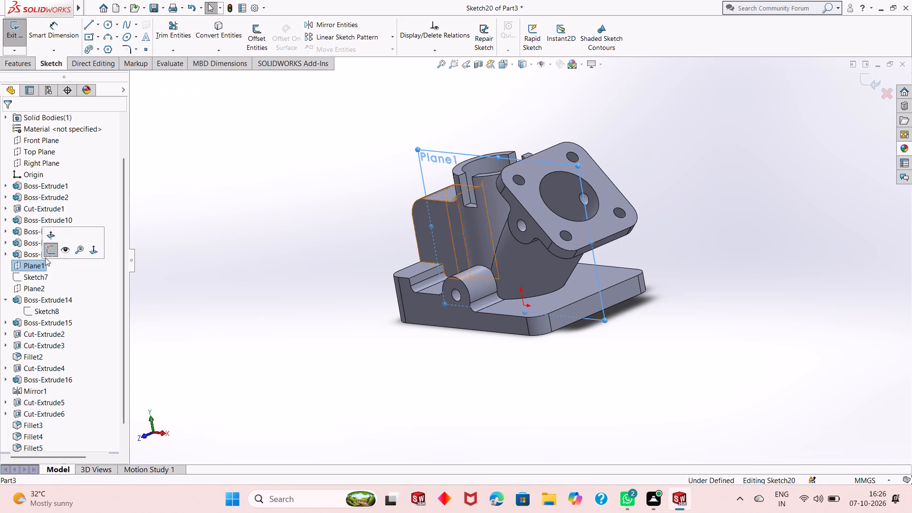
pyautogui.click(62, 255)
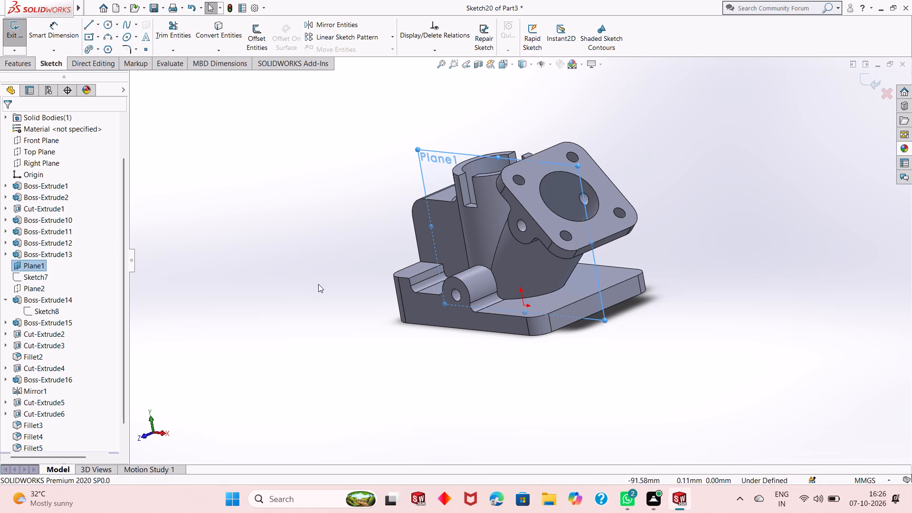
pyautogui.hotkey('ctrl', '8')
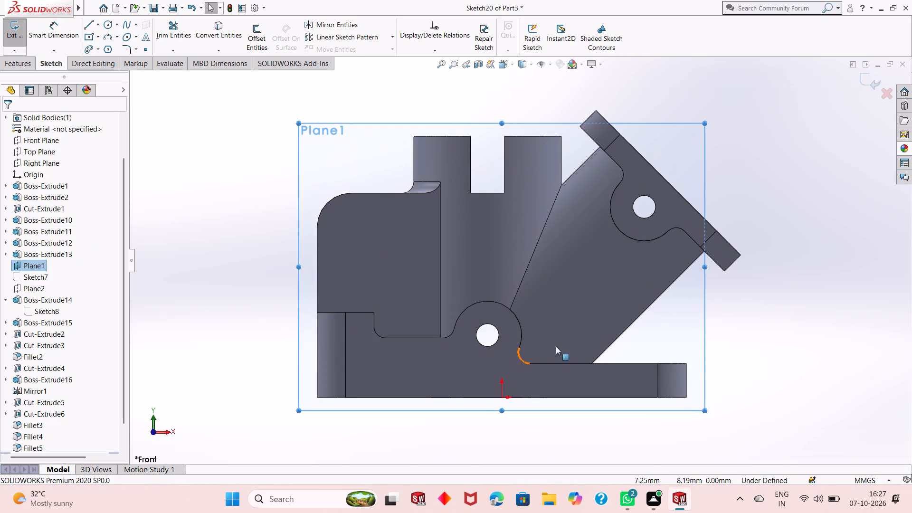
pyautogui.press('Escape')
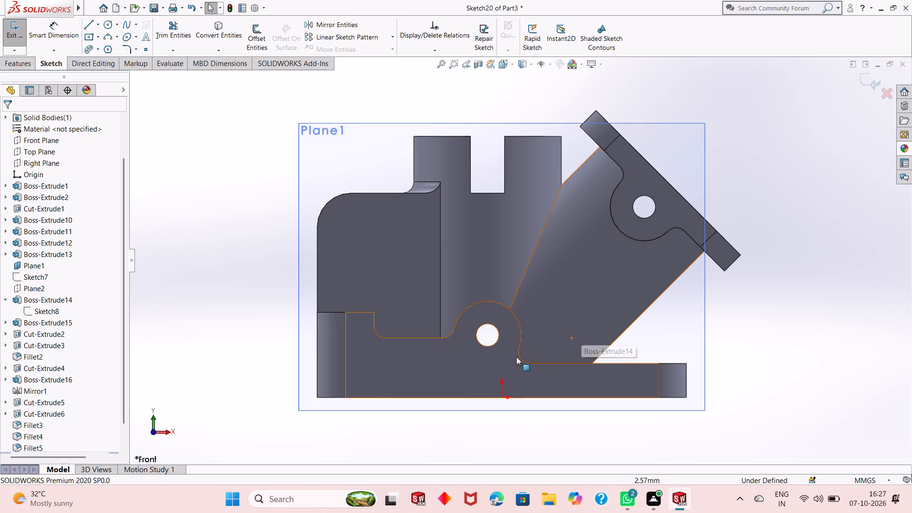
pyautogui.scroll(2, 513, 355)
pyautogui.scroll(-1, 683, 328)
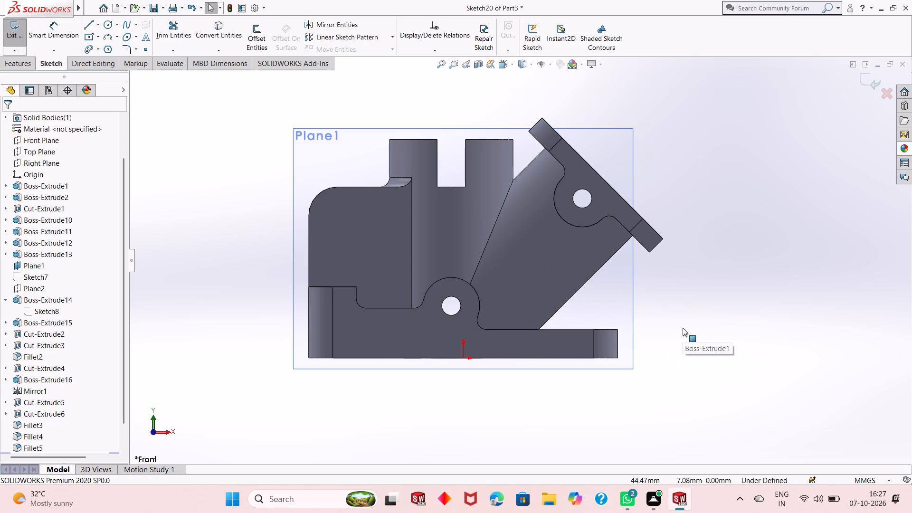
pyautogui.scroll(-2, 660, 286)
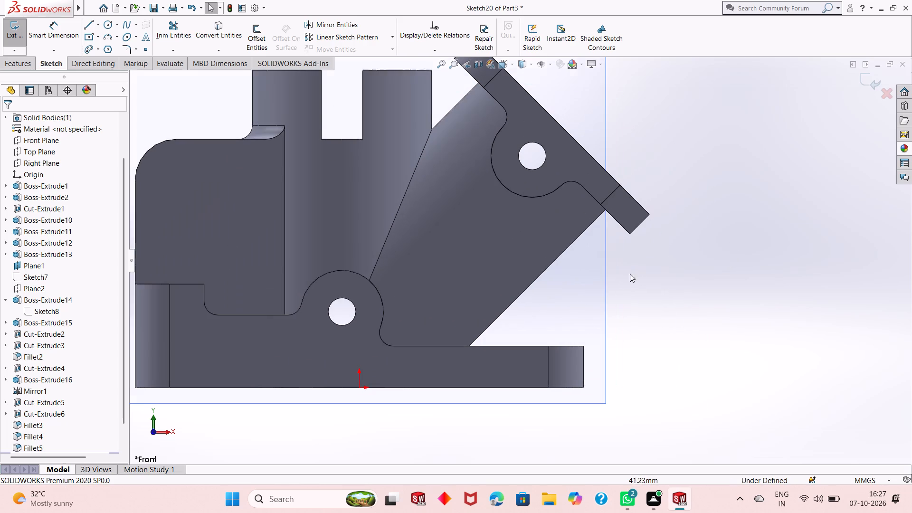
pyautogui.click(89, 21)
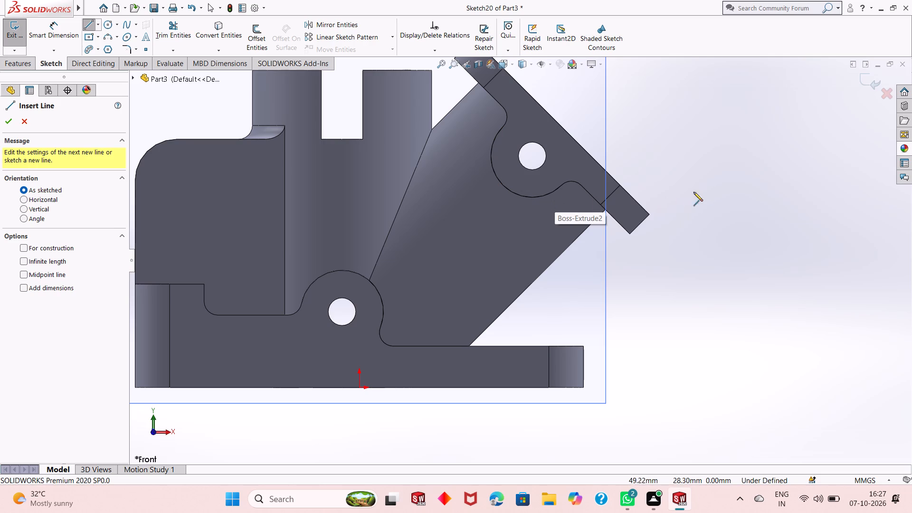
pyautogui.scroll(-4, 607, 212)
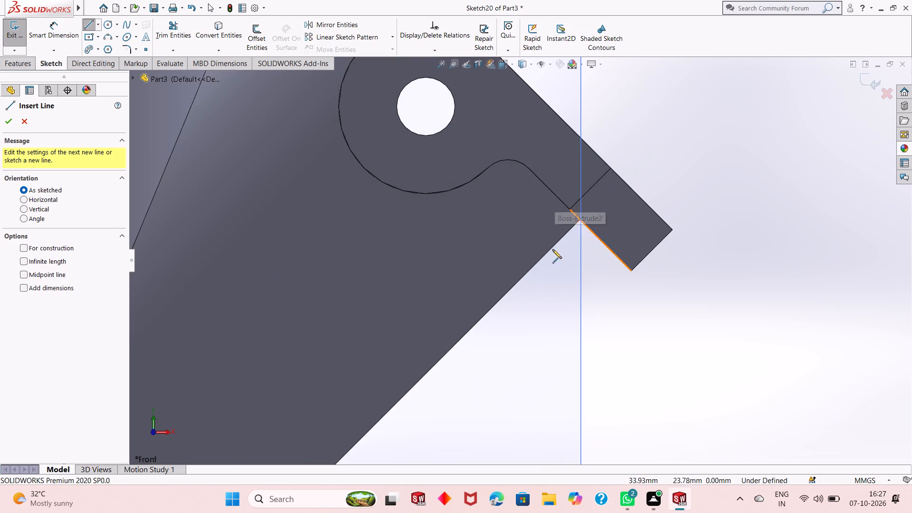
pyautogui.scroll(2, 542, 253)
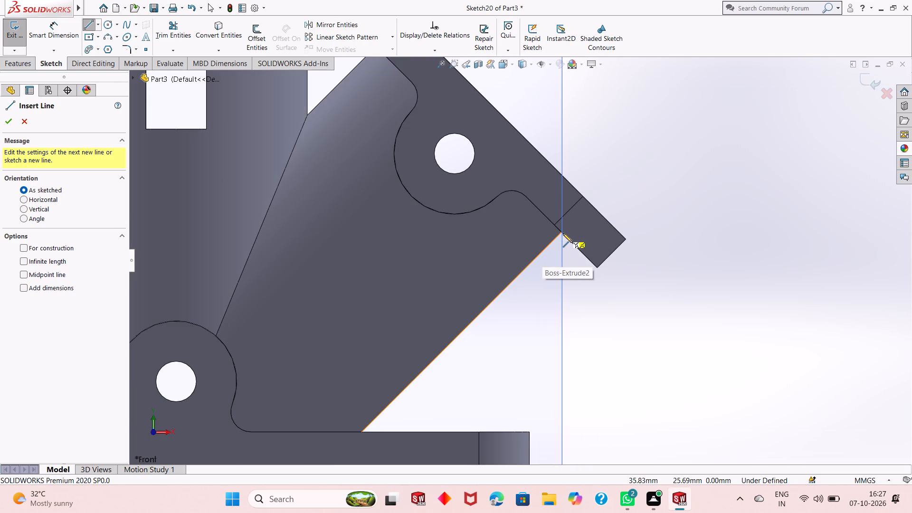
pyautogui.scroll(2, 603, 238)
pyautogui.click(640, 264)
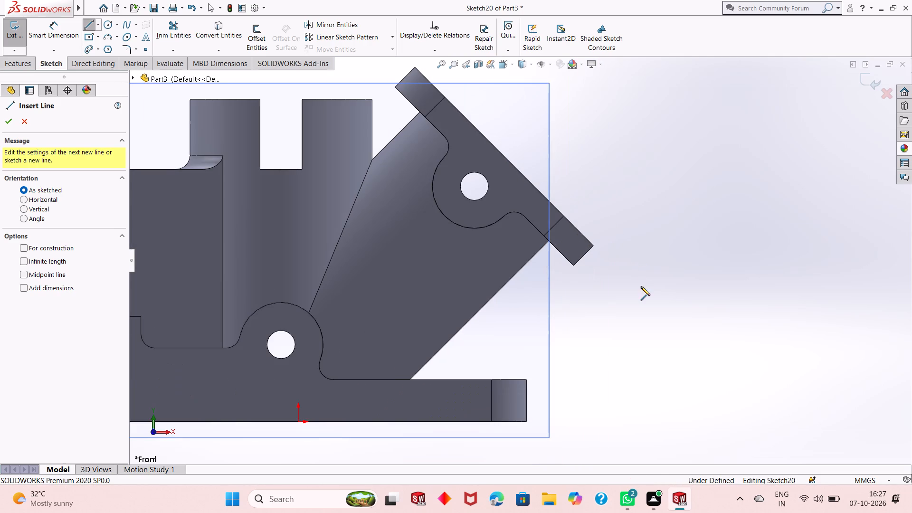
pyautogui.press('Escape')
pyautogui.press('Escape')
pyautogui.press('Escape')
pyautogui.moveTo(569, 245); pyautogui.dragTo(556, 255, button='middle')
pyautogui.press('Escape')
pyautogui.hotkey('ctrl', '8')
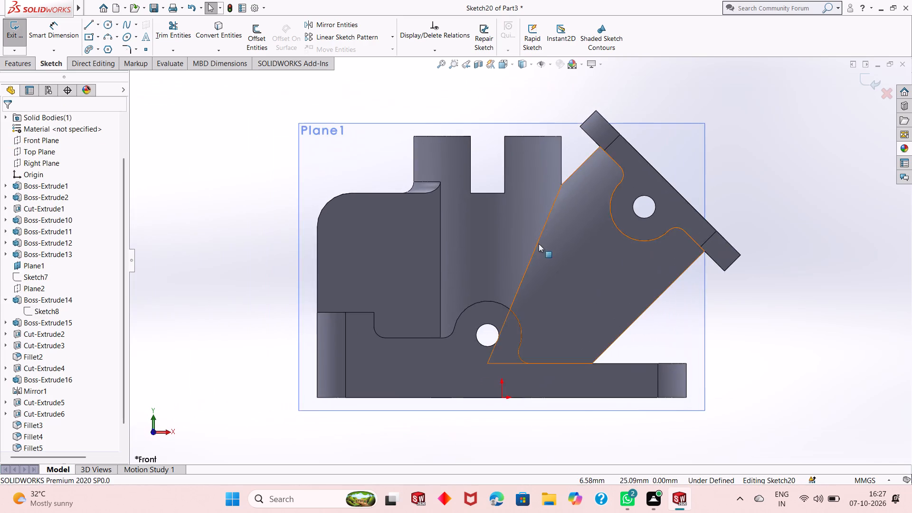
# Sketch a closed triangle between the inclined arm's underside and the base plate's top edge, with sides about 19.7, 16.3 and 27.8 mm.
pyautogui.scroll(2, 539, 242)
pyautogui.scroll(-2, 725, 297)
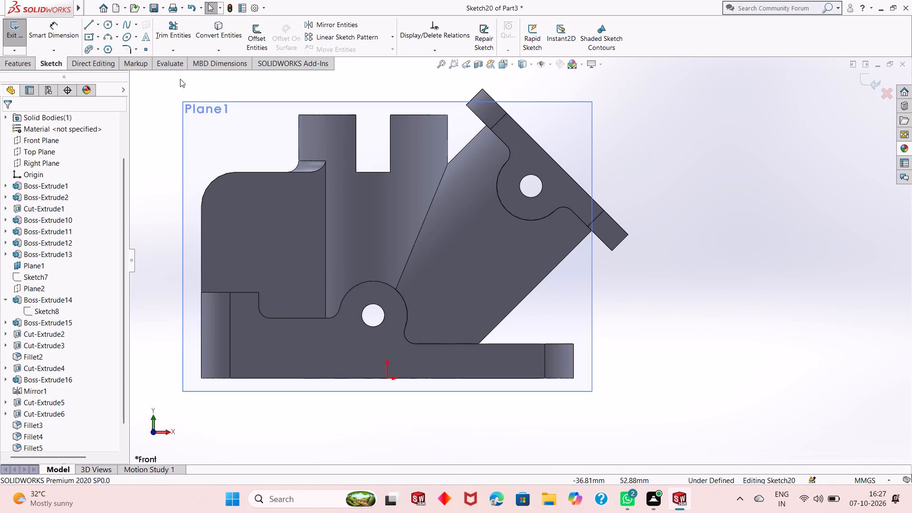
pyautogui.click(87, 25)
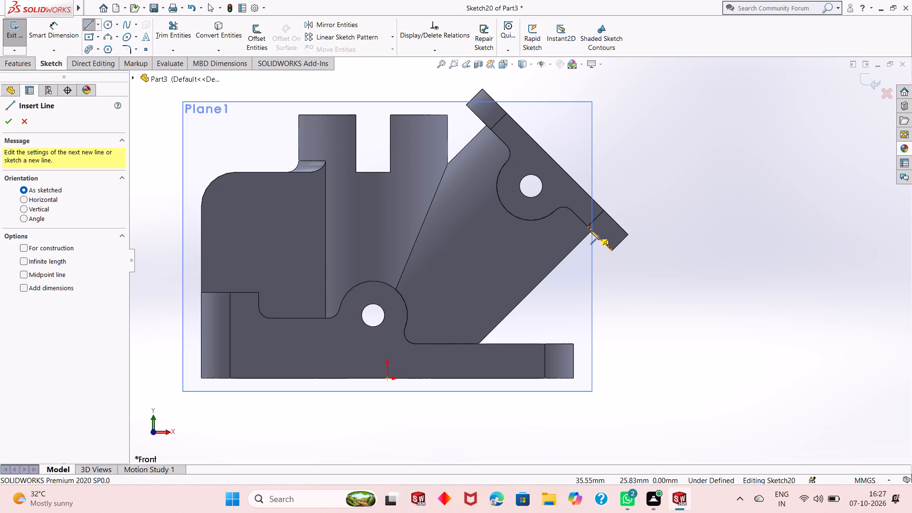
pyautogui.scroll(1, 590, 230)
pyautogui.scroll(-14, 573, 237)
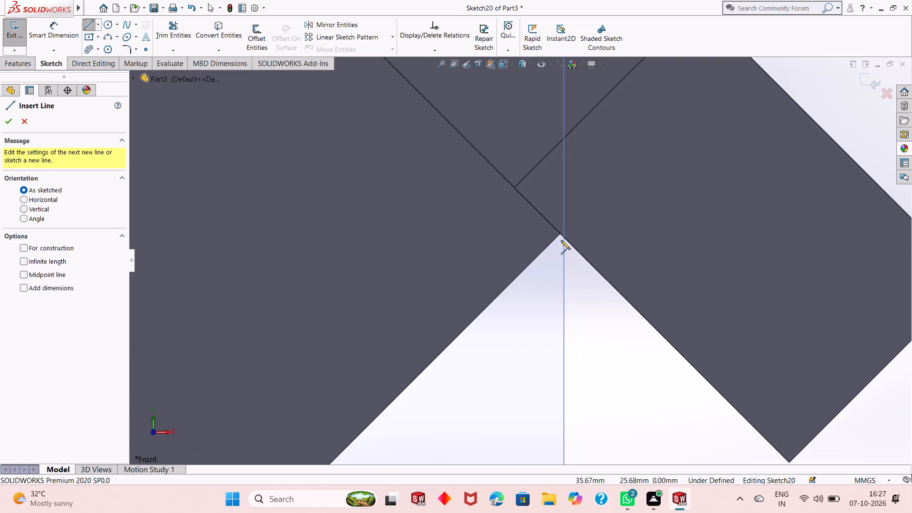
pyautogui.click(560, 234)
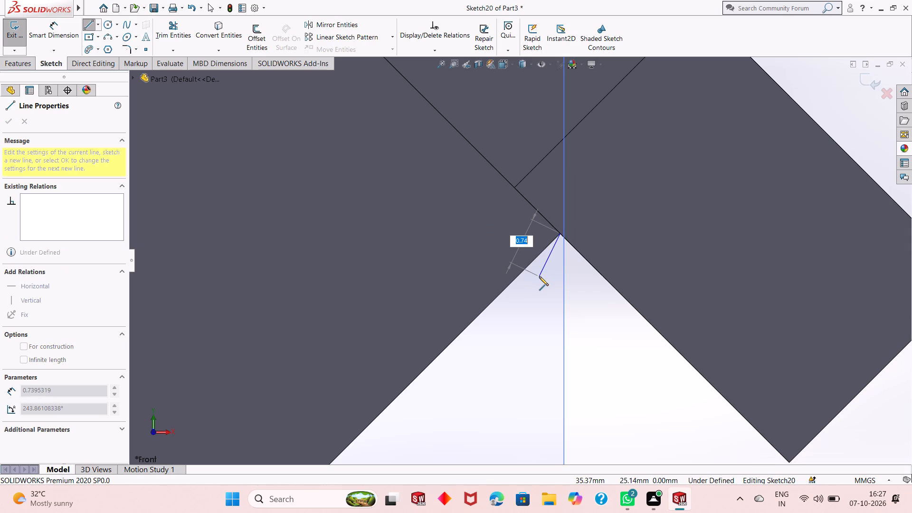
pyautogui.scroll(10, 539, 276)
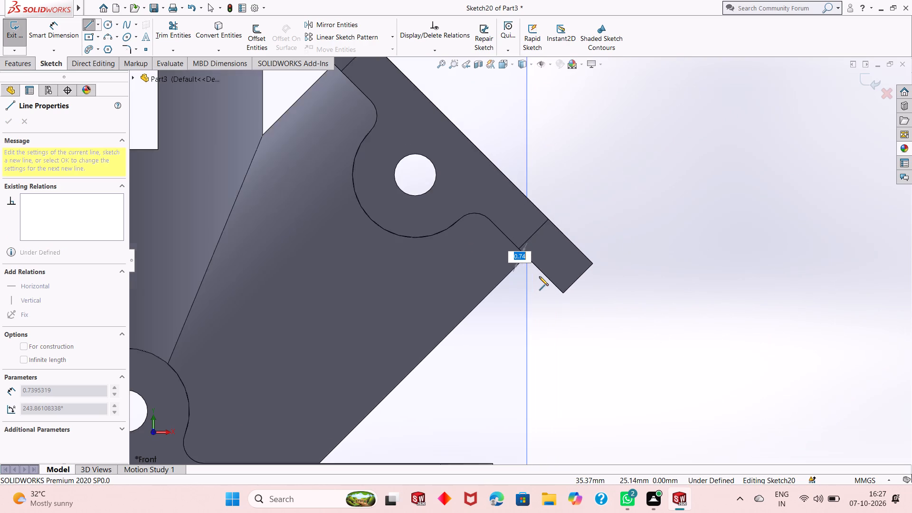
pyautogui.scroll(3, 539, 276)
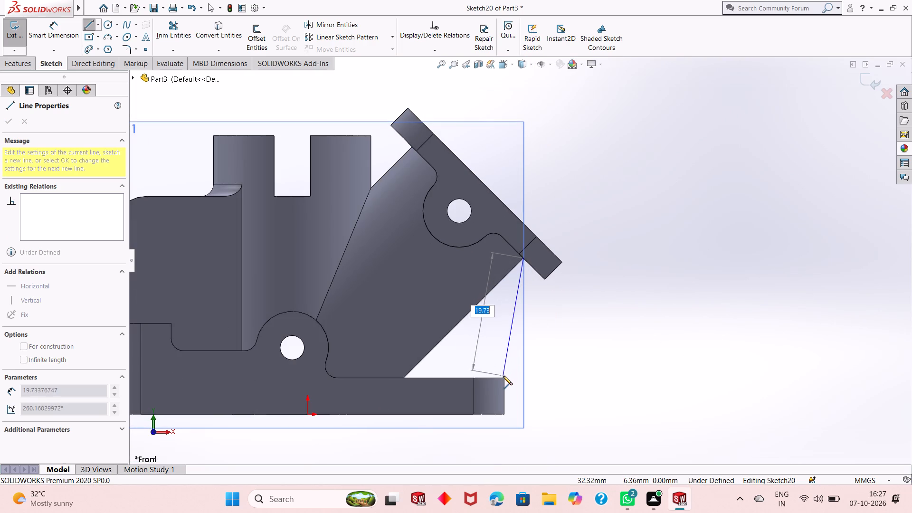
pyautogui.click(504, 377)
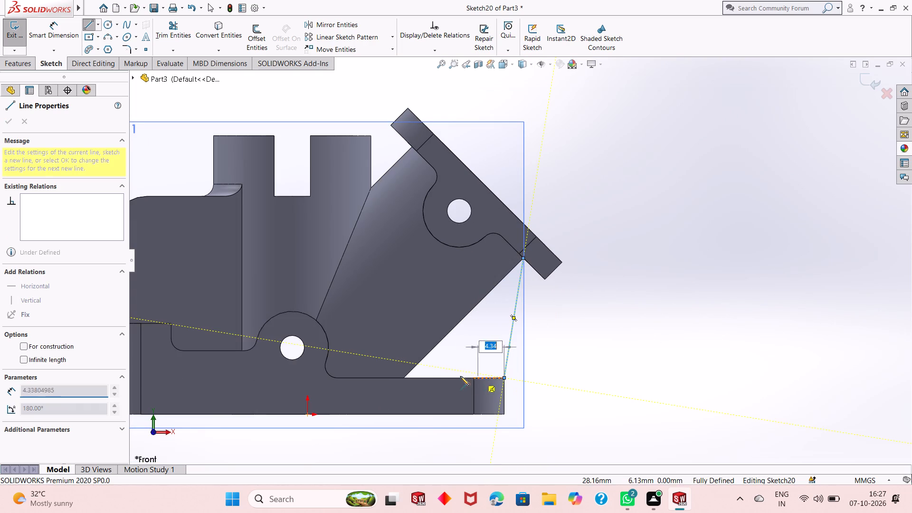
pyautogui.click(404, 378)
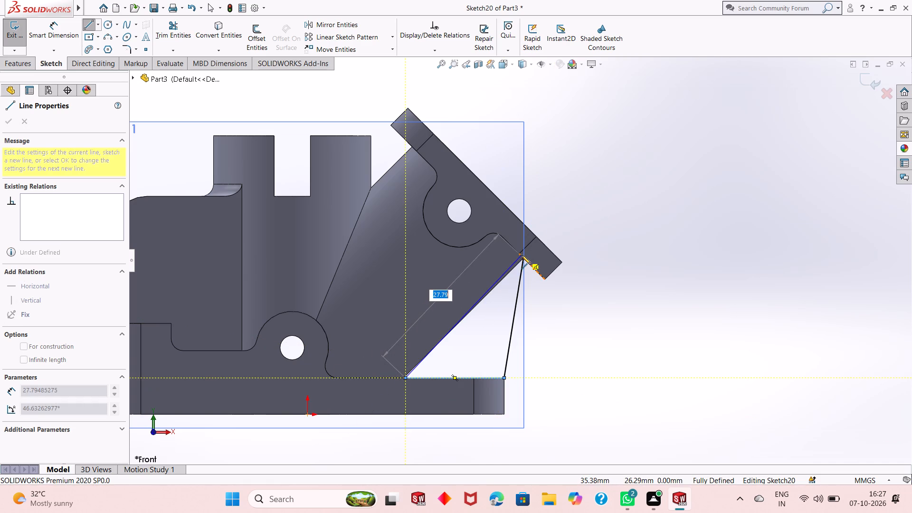
pyautogui.click(523, 256)
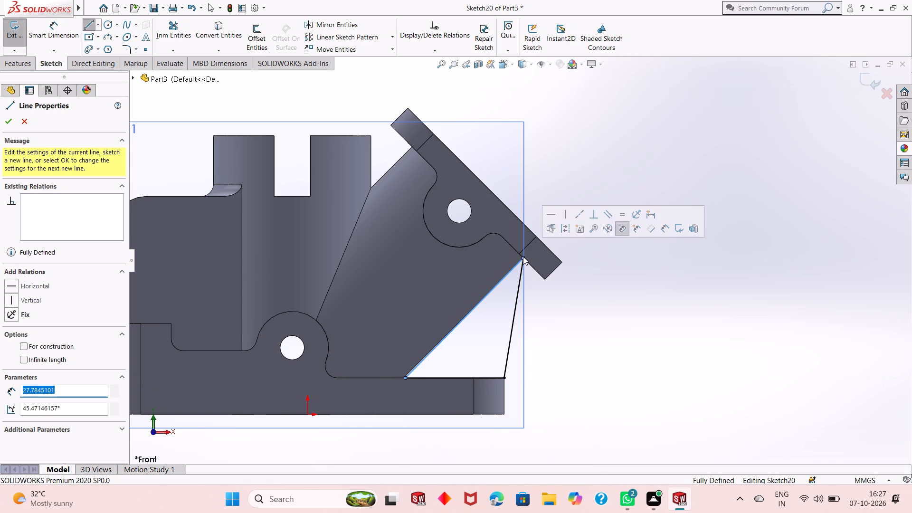
pyautogui.press('Escape')
pyautogui.press('Escape')
pyautogui.press('Escape')
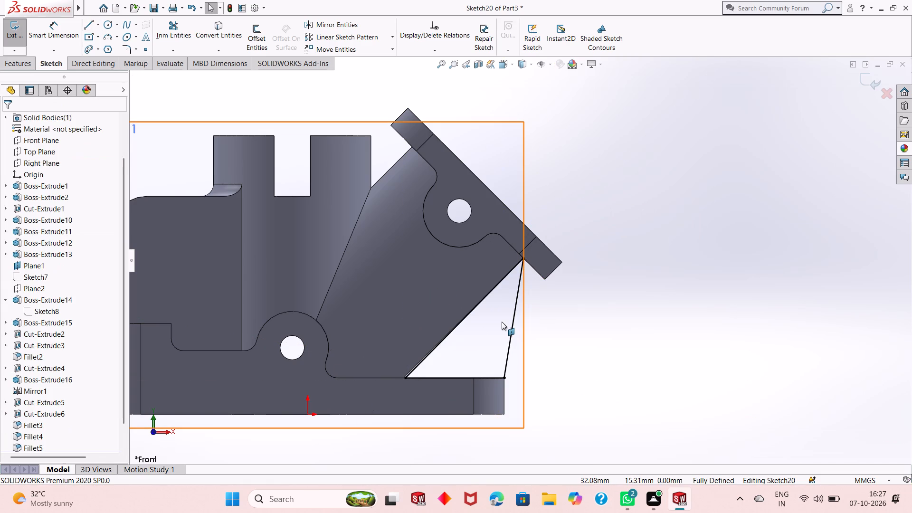
# Extrude the triangular rib profile 4 mm with the Mid Plane end condition and Merge result off.
pyautogui.scroll(2, 503, 323)
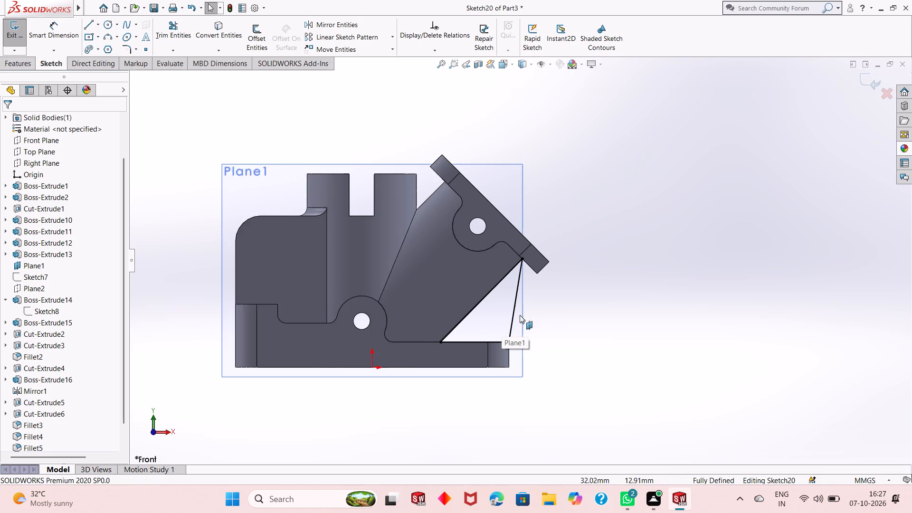
pyautogui.moveTo(544, 311); pyautogui.dragTo(515, 320, button='middle')
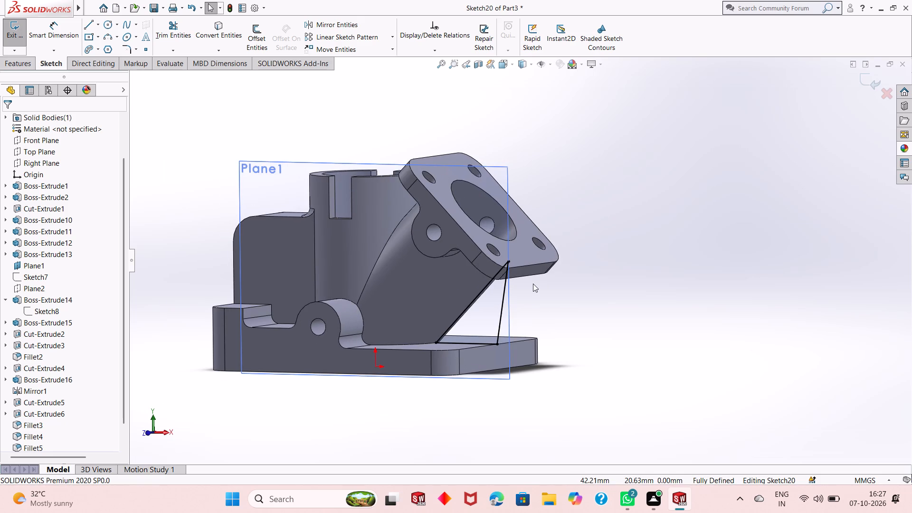
pyautogui.click(16, 65)
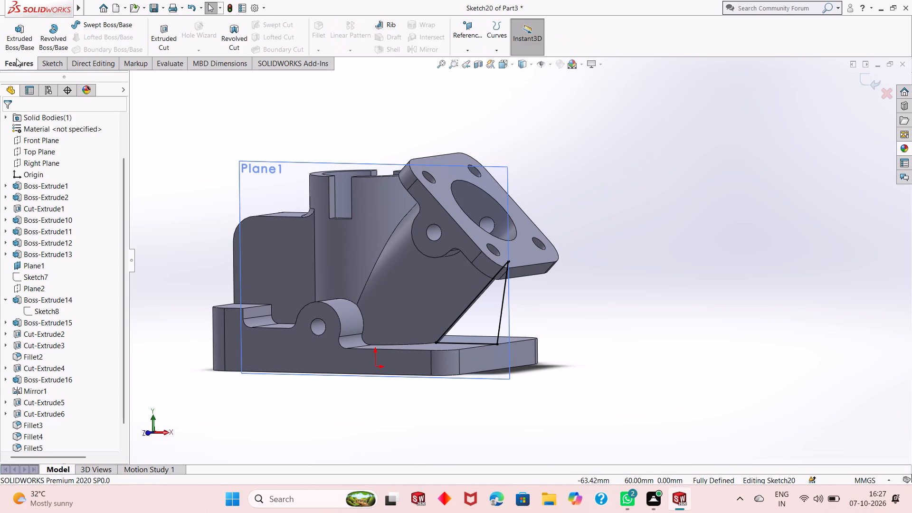
pyautogui.click(16, 46)
pyautogui.moveTo(603, 298); pyautogui.dragTo(575, 329, button='middle')
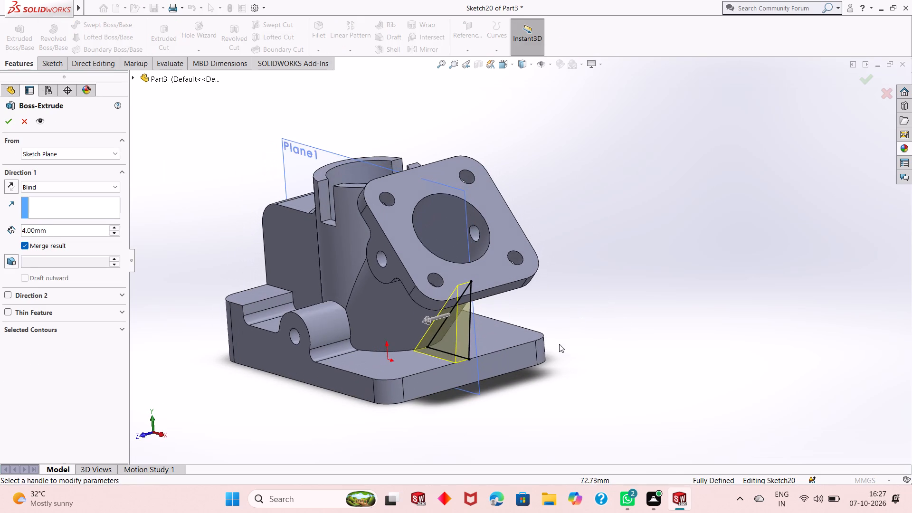
pyautogui.scroll(1, 491, 344)
pyautogui.click(75, 190)
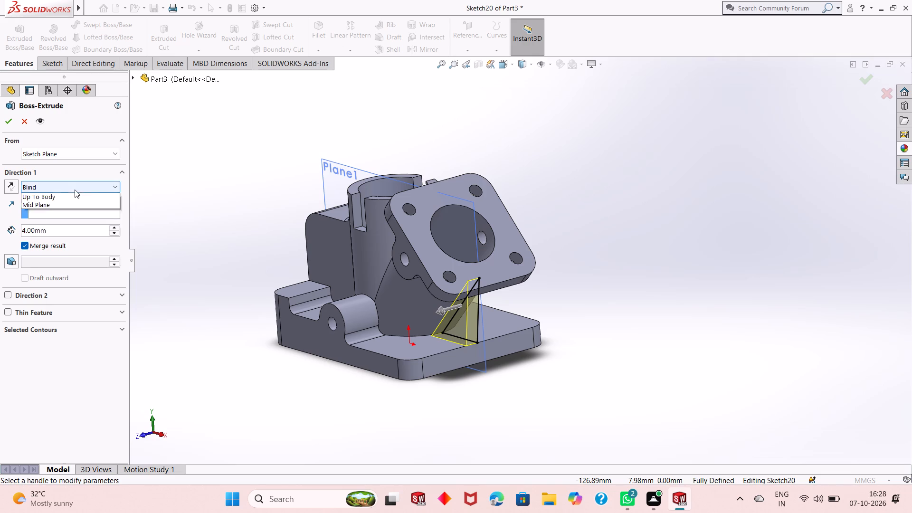
pyautogui.click(87, 247)
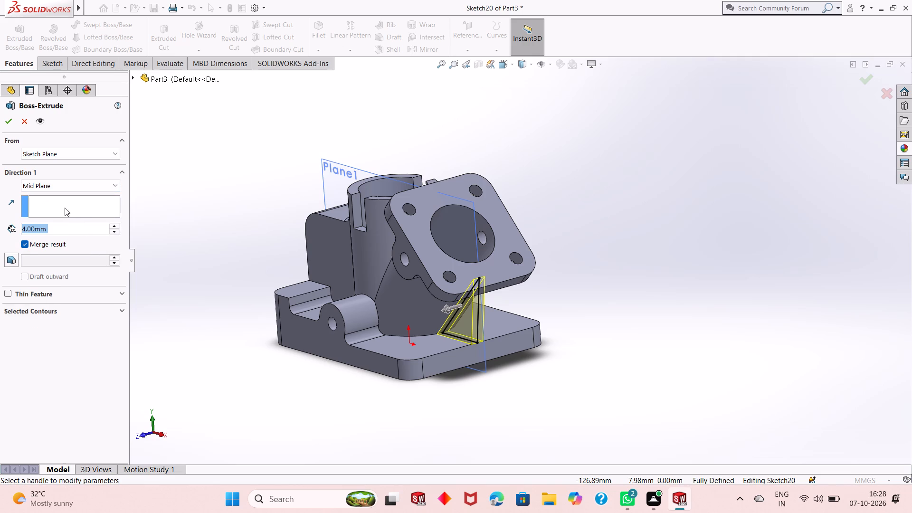
pyautogui.click(7, 120)
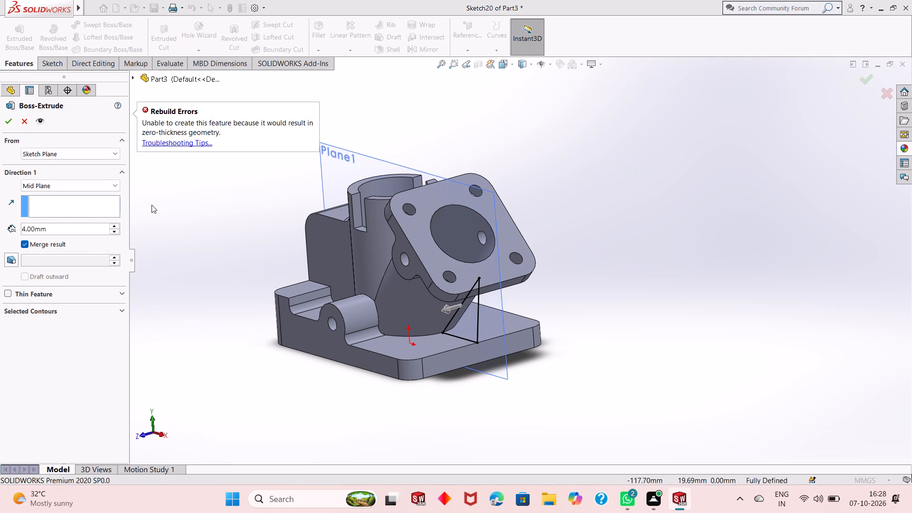
pyautogui.click(37, 242)
pyautogui.click(11, 123)
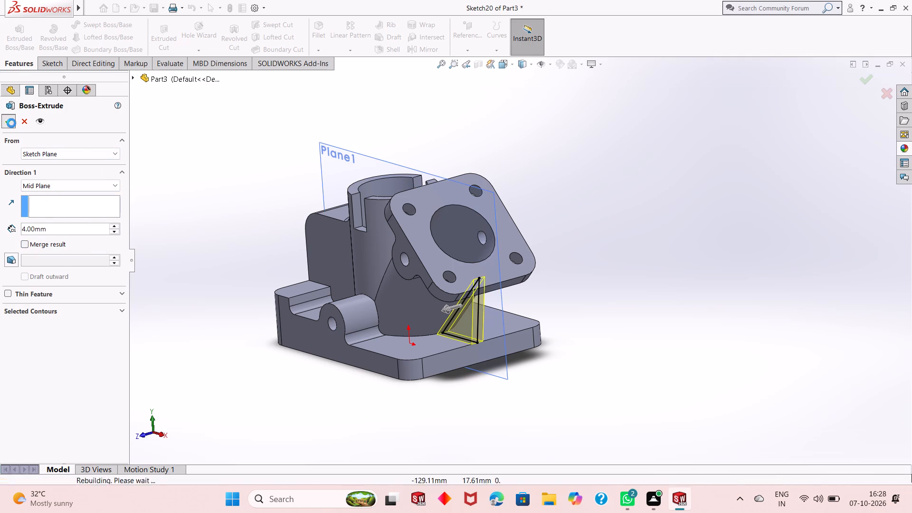
# Hide Plane1.
pyautogui.click(550, 305)
pyautogui.moveTo(553, 326); pyautogui.dragTo(495, 303, button='middle')
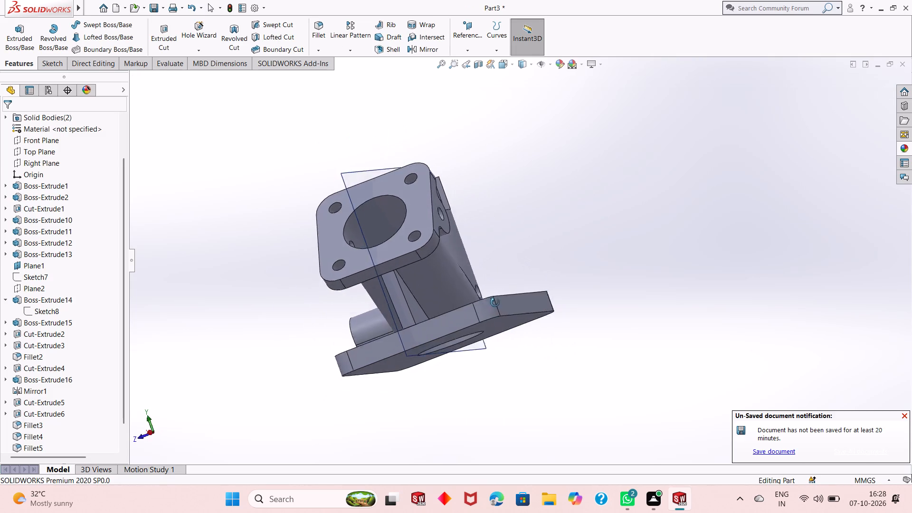
pyautogui.moveTo(495, 303); pyautogui.dragTo(592, 311, button='middle')
pyautogui.rightClick(537, 190)
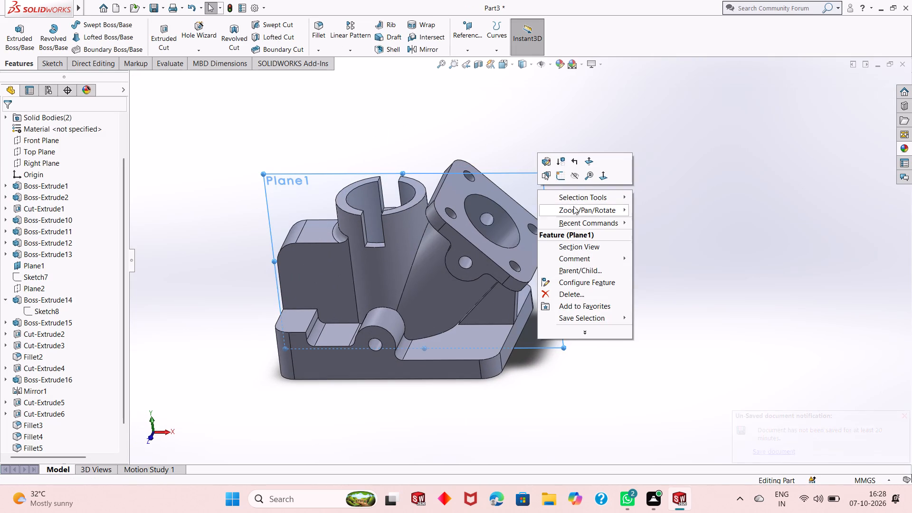
pyautogui.click(575, 176)
# Undo the triangular rib extrusion and the sketching of the triangle's sloped and horizontal sides.
pyautogui.moveTo(544, 284); pyautogui.dragTo(550, 248, button='middle')
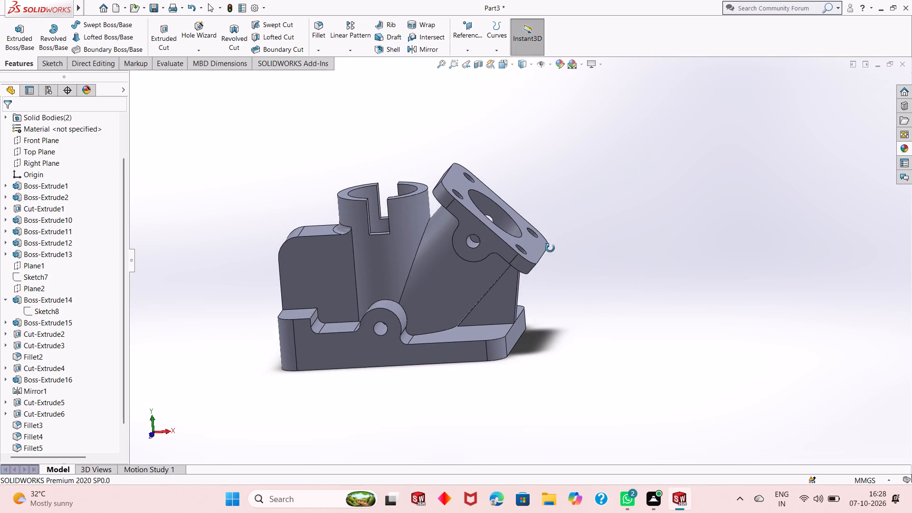
pyautogui.moveTo(550, 248); pyautogui.dragTo(551, 247, button='middle')
pyautogui.scroll(-4, 494, 281)
pyautogui.moveTo(609, 305); pyautogui.dragTo(612, 313, button='middle')
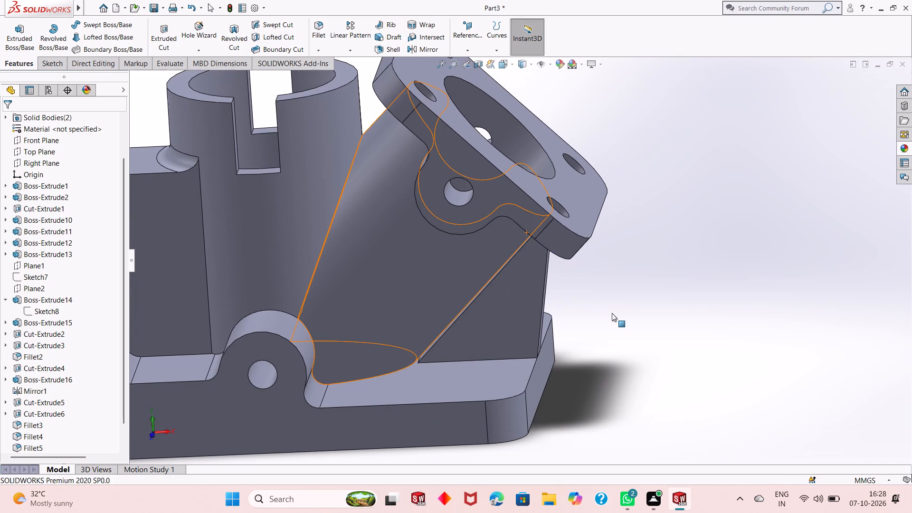
pyautogui.hotkey('ctrl', 'z')
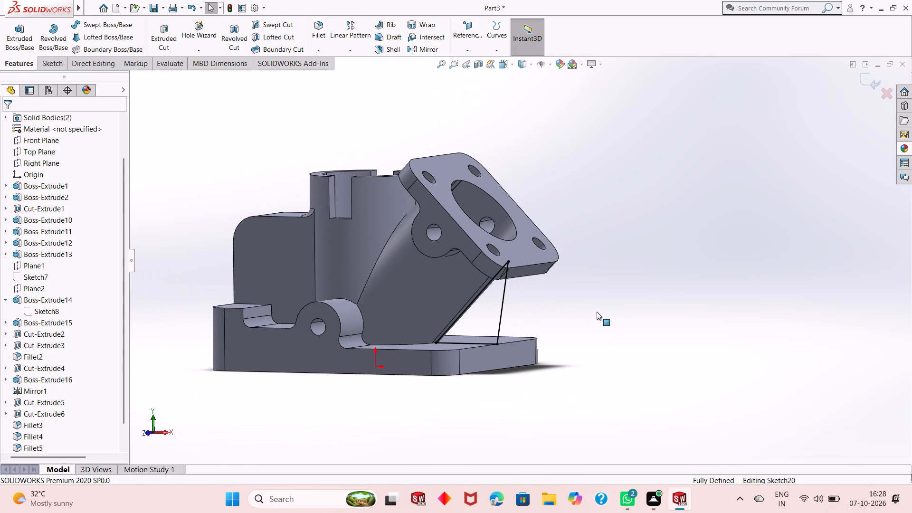
pyautogui.hotkey('ctrl', 'z')
pyautogui.hotkey('ctrl', 'z')
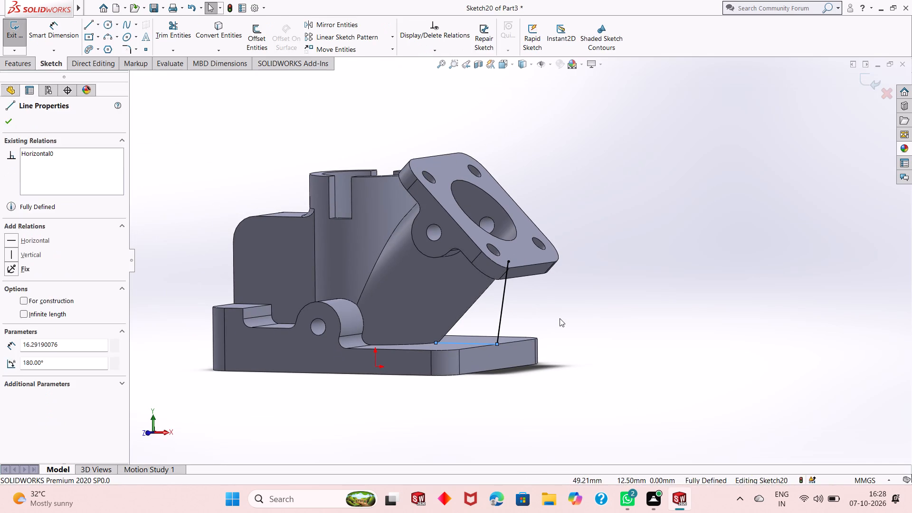
pyautogui.hotkey('ctrl', 'z')
pyautogui.press('Escape')
pyautogui.press('Escape')
pyautogui.press('Escape')
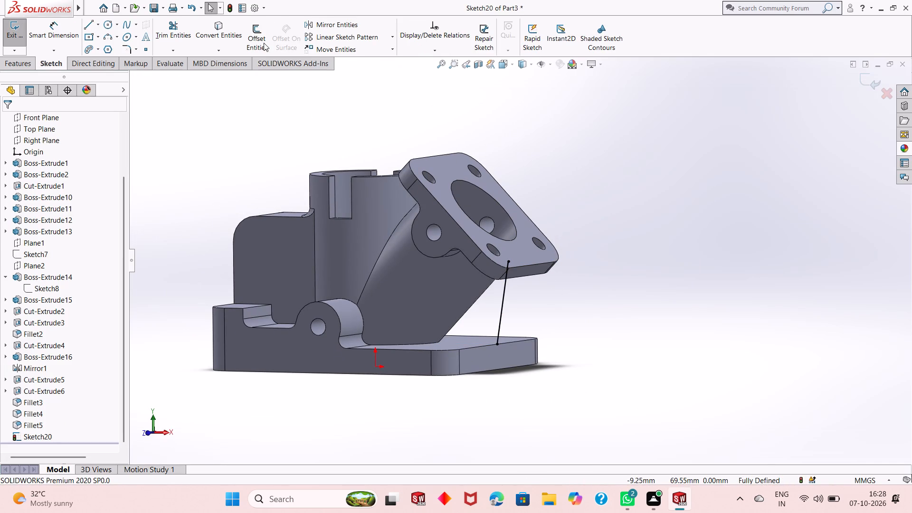
# Create a 4 mm thick Rib from the vertical sketch line between the inclined arm's flange and the base plate.
pyautogui.click(24, 66)
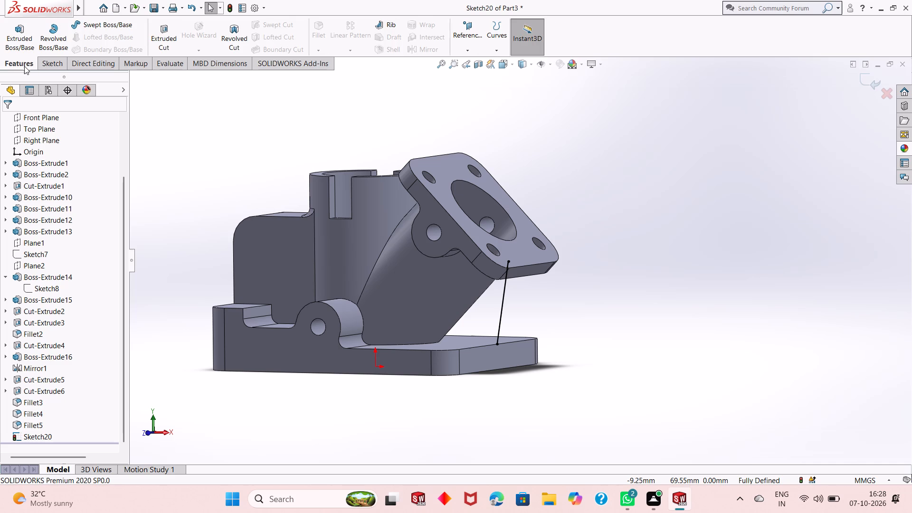
pyautogui.click(382, 27)
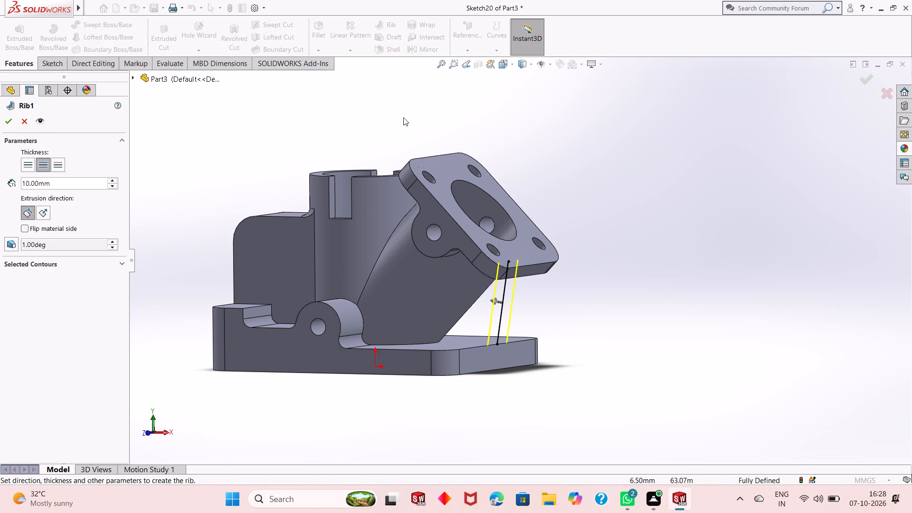
pyautogui.moveTo(563, 257); pyautogui.dragTo(568, 279, button='middle')
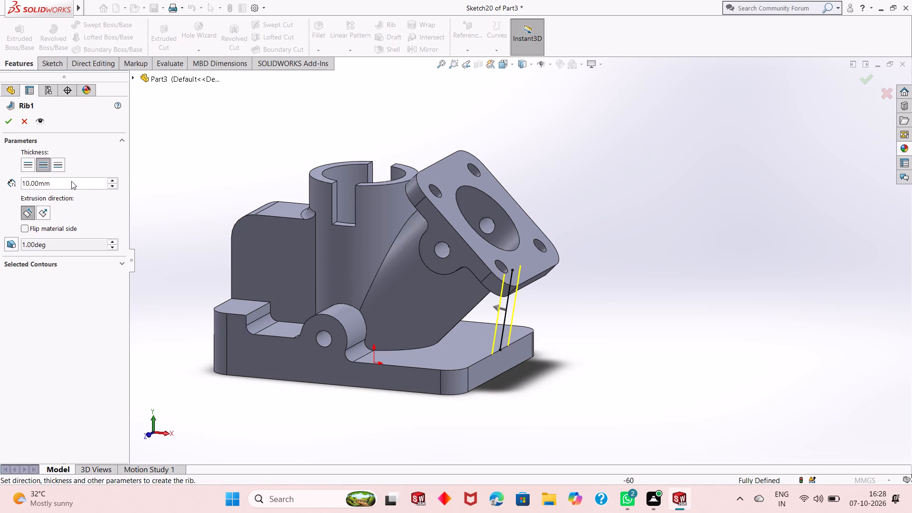
pyautogui.click(71, 181)
pyautogui.click(71, 181)
pyautogui.doubleClick(71, 181)
pyautogui.press('4')
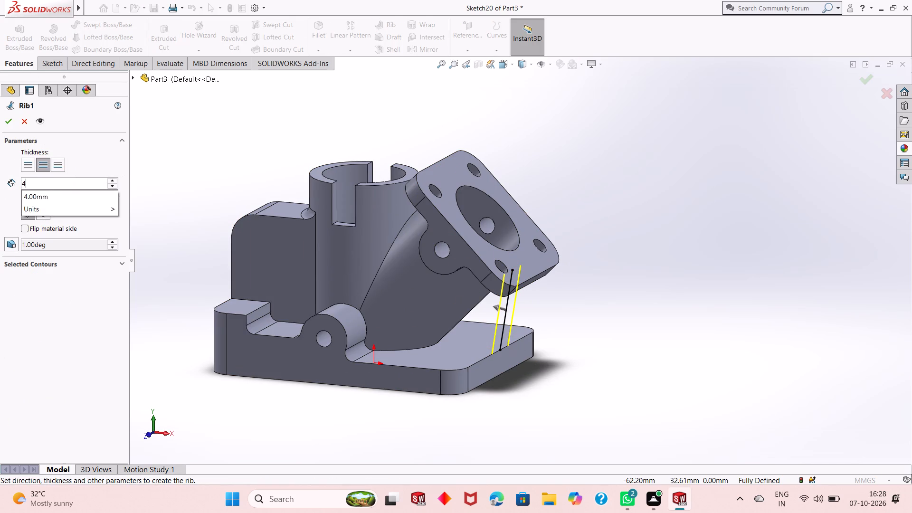
pyautogui.press('Return')
pyautogui.moveTo(590, 323); pyautogui.dragTo(559, 279, button='middle')
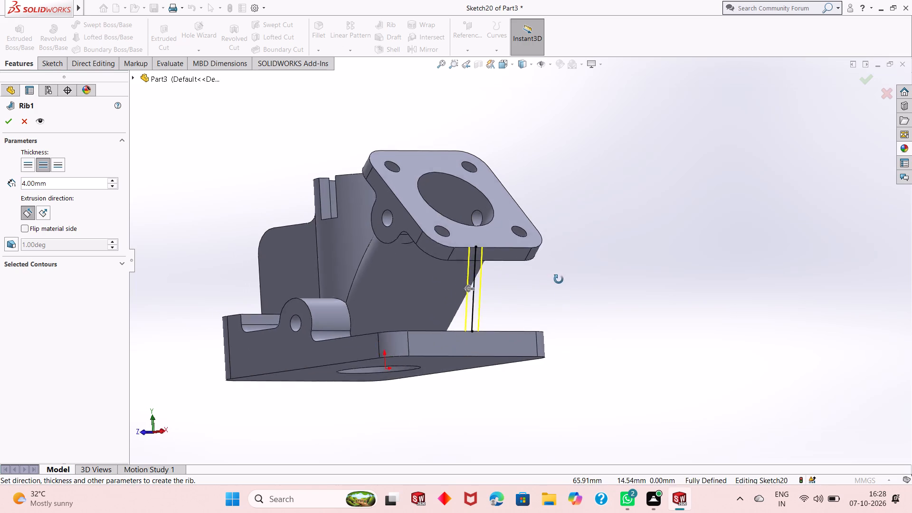
pyautogui.moveTo(559, 279); pyautogui.dragTo(624, 342, button='middle')
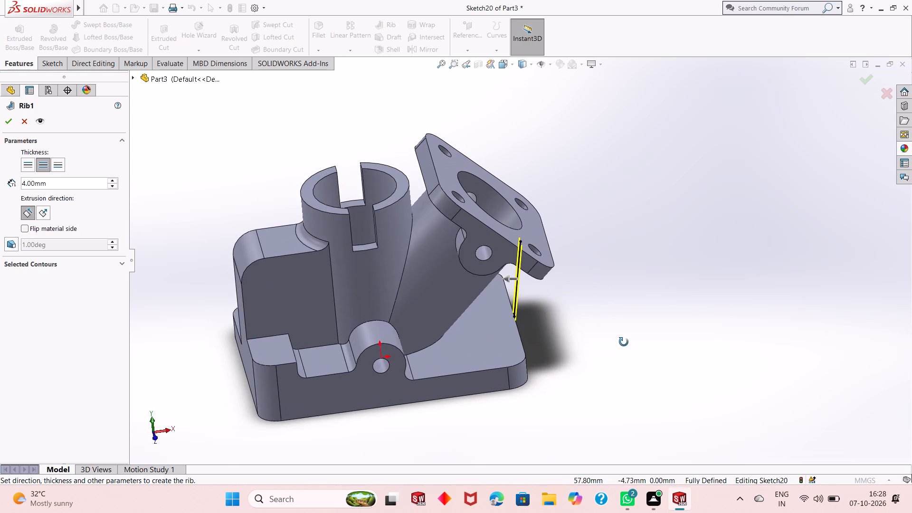
pyautogui.moveTo(624, 342); pyautogui.dragTo(624, 343, button='middle')
pyautogui.moveTo(377, 301); pyautogui.dragTo(352, 241, button='middle')
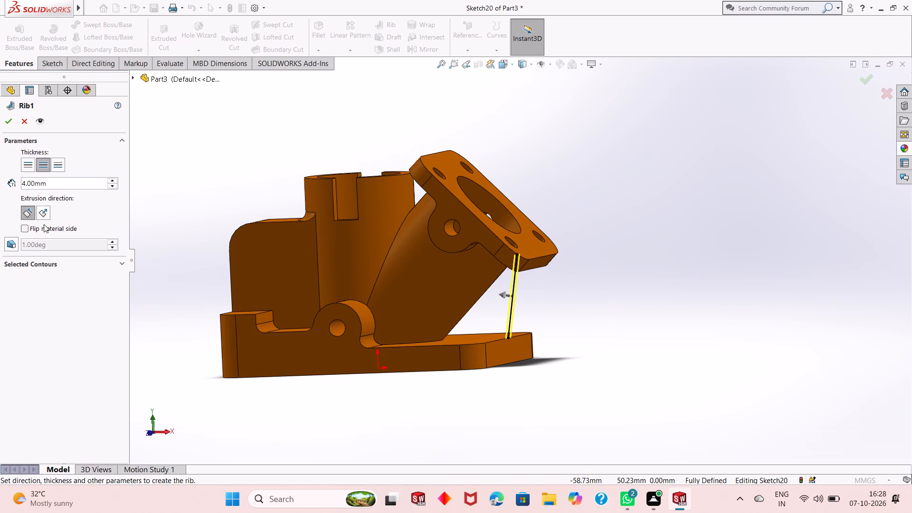
pyautogui.click(8, 126)
pyautogui.click(633, 306)
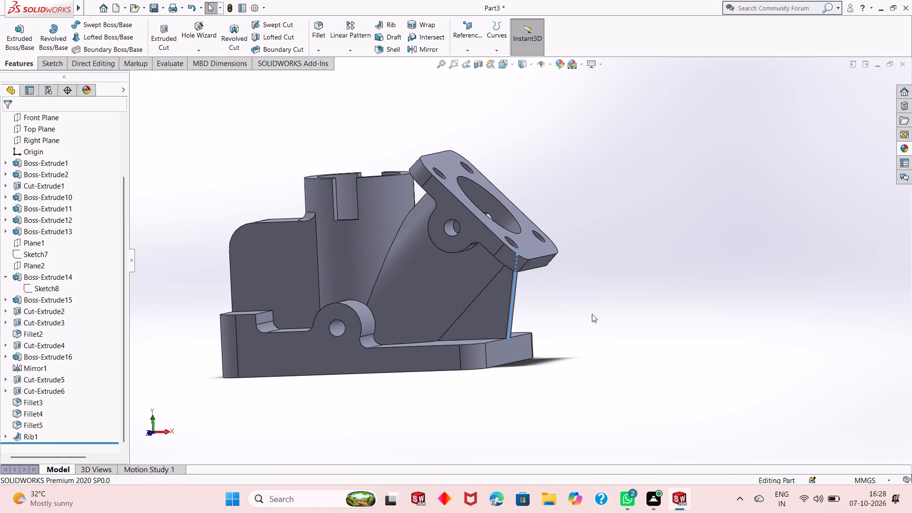
# Examine the new rib between the inclined arm and the base plate from several angles.
pyautogui.moveTo(555, 326); pyautogui.dragTo(563, 342, button='middle')
pyautogui.scroll(2, 523, 337)
pyautogui.moveTo(522, 330); pyautogui.dragTo(521, 307, button='middle')
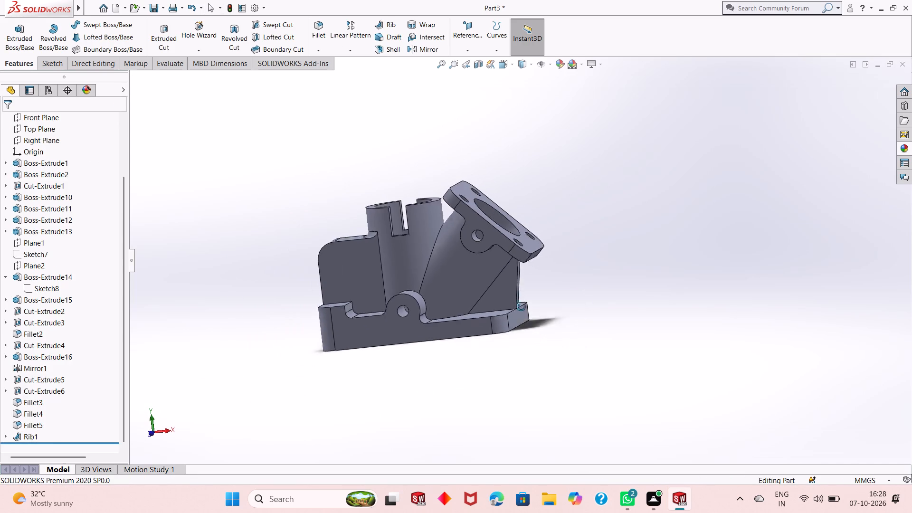
pyautogui.moveTo(521, 307); pyautogui.dragTo(529, 329, button='middle')
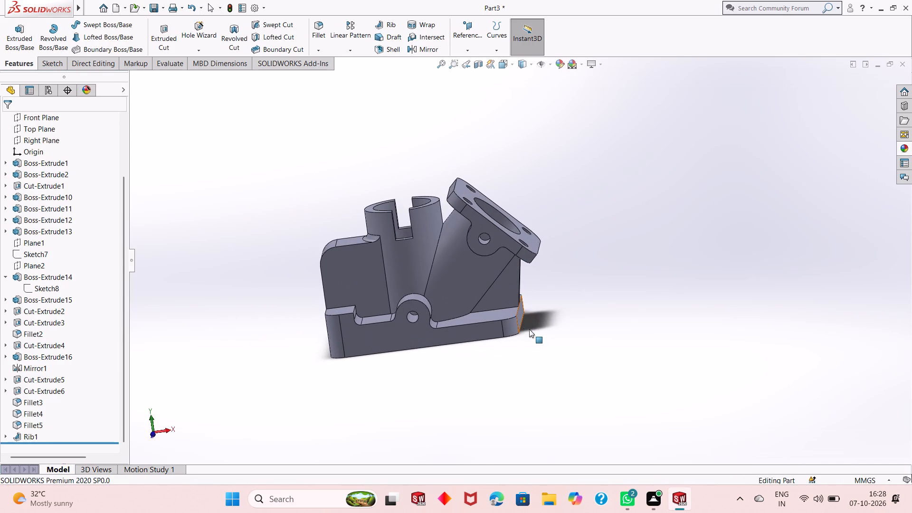
pyautogui.scroll(1, 574, 349)
pyautogui.moveTo(565, 334); pyautogui.dragTo(528, 365, button='middle')
pyautogui.scroll(-4, 417, 230)
pyautogui.scroll(1, 500, 319)
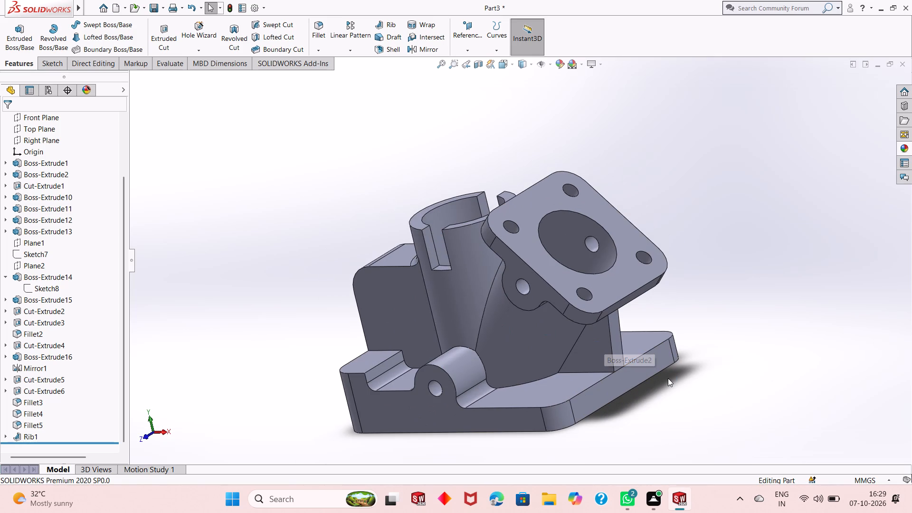
# Start a new sketch on the base plate's top face and view it straight on.
pyautogui.click(571, 387)
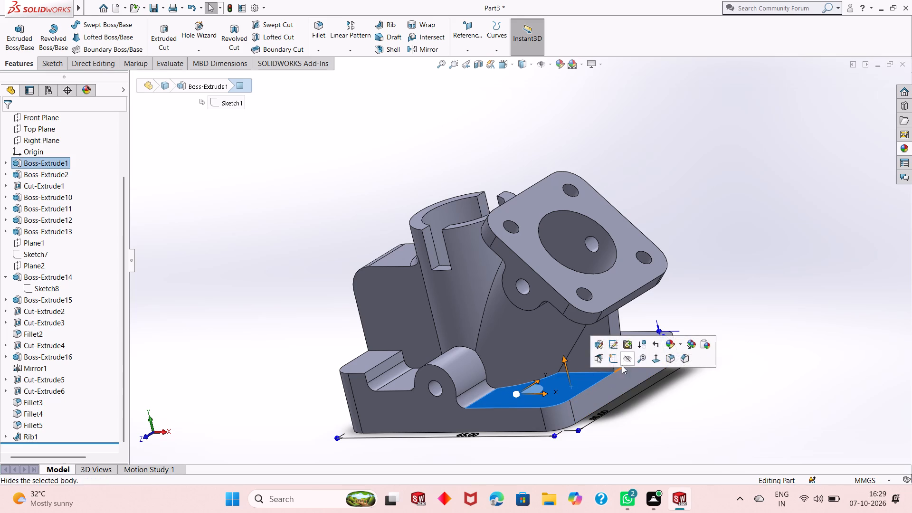
pyautogui.click(613, 361)
pyautogui.hotkey('ctrl', '8')
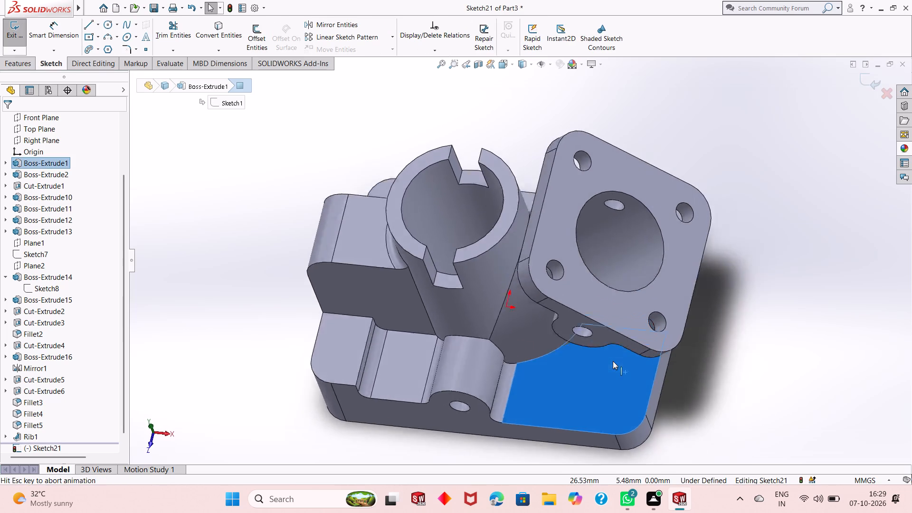
pyautogui.scroll(2, 594, 378)
pyautogui.click(618, 381)
# Sketch circles centred on three of the base plate's rounded corners, with radii about 2.5, 1.9 and 2.9 mm.
pyautogui.moveTo(552, 396); pyautogui.dragTo(553, 396, button='middle')
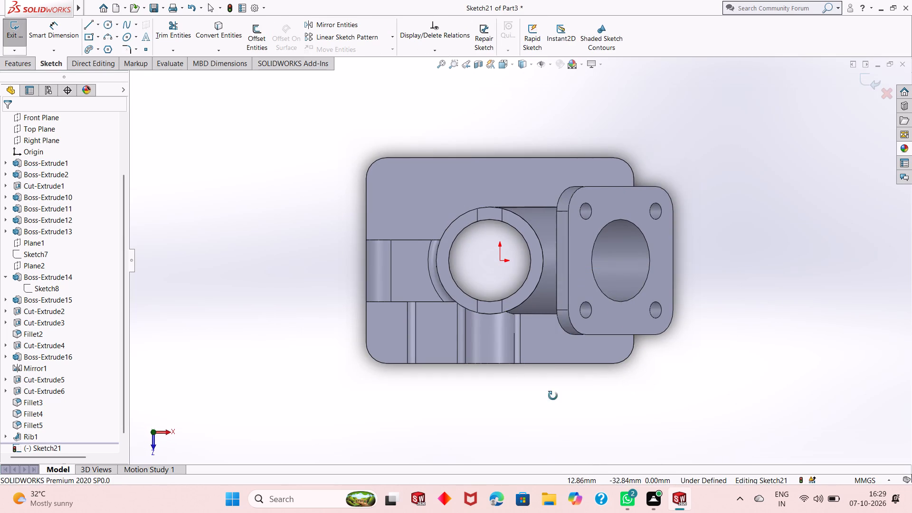
pyautogui.moveTo(553, 396); pyautogui.dragTo(554, 372, button='middle')
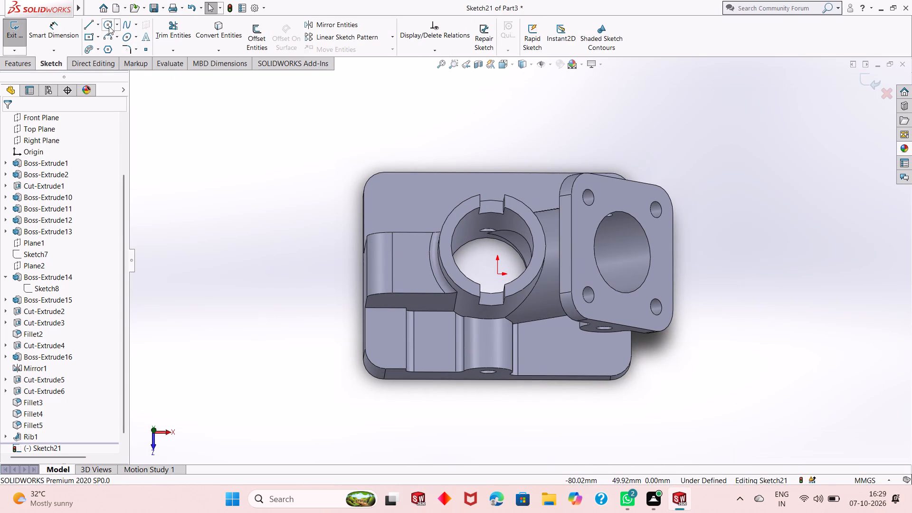
pyautogui.click(109, 26)
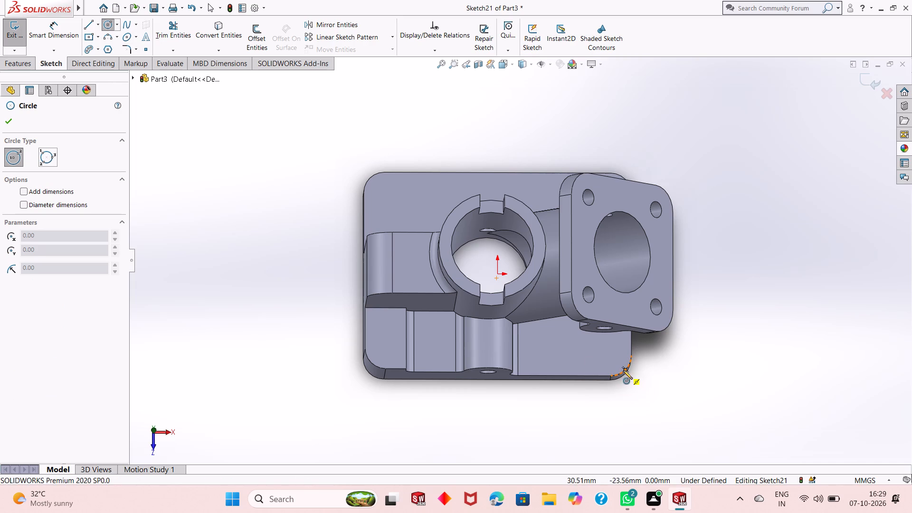
pyautogui.click(609, 355)
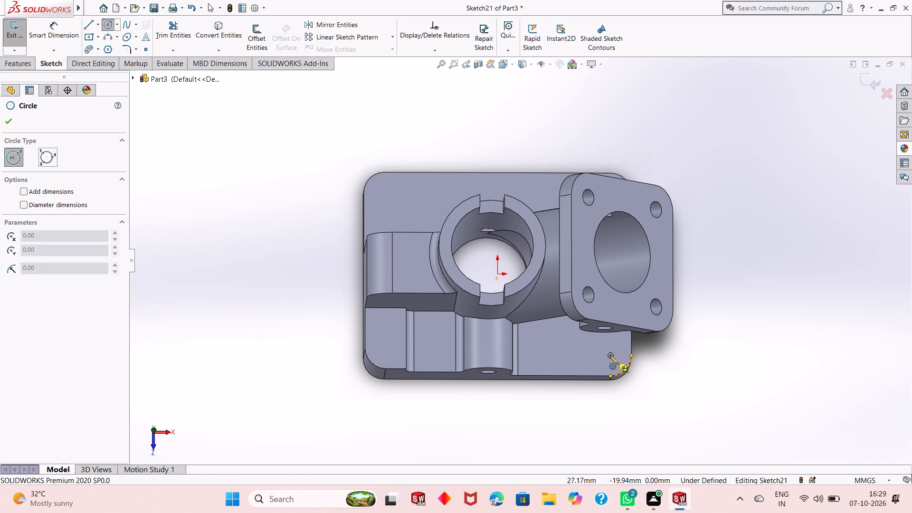
pyautogui.click(619, 350)
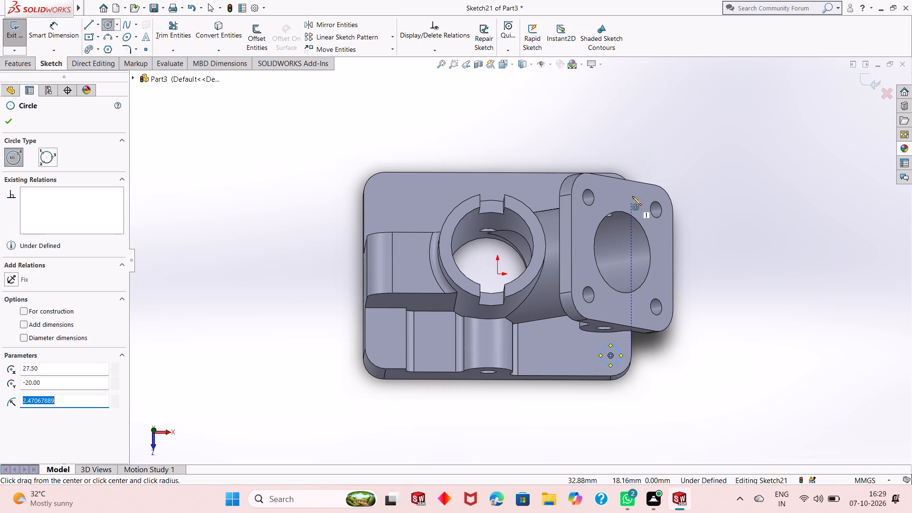
pyautogui.moveTo(634, 179); pyautogui.dragTo(627, 221, button='middle')
pyautogui.scroll(-3, 621, 163)
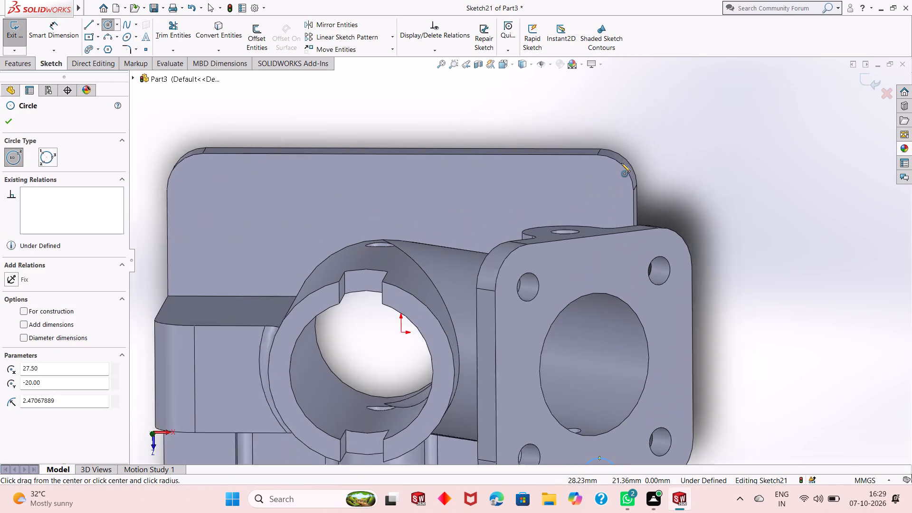
pyautogui.scroll(-1, 621, 163)
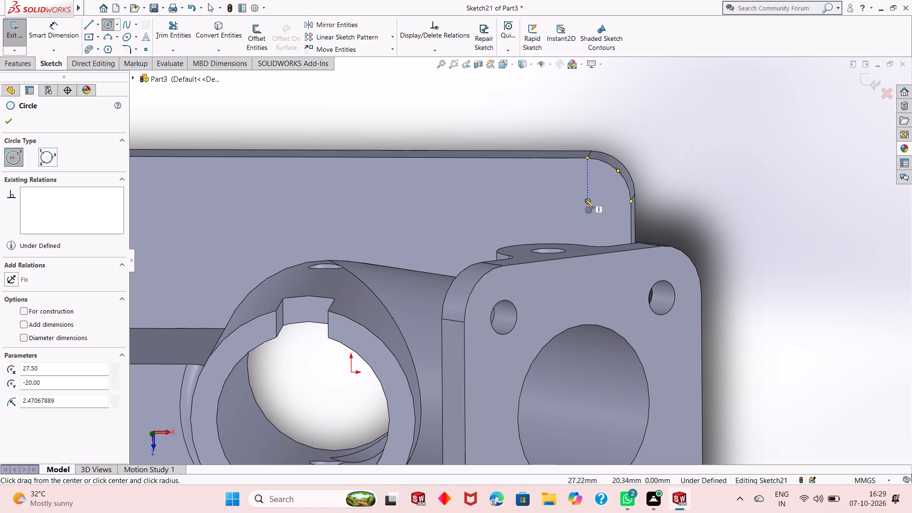
pyautogui.click(588, 201)
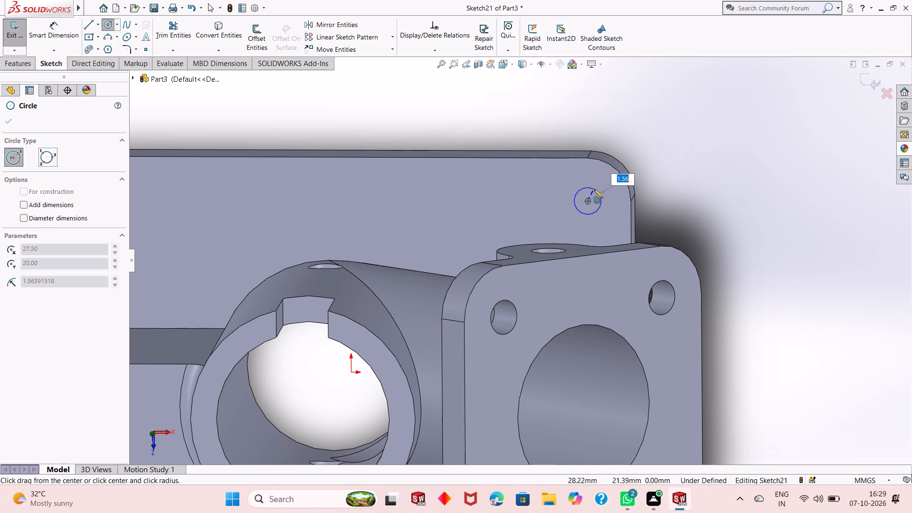
pyautogui.click(594, 186)
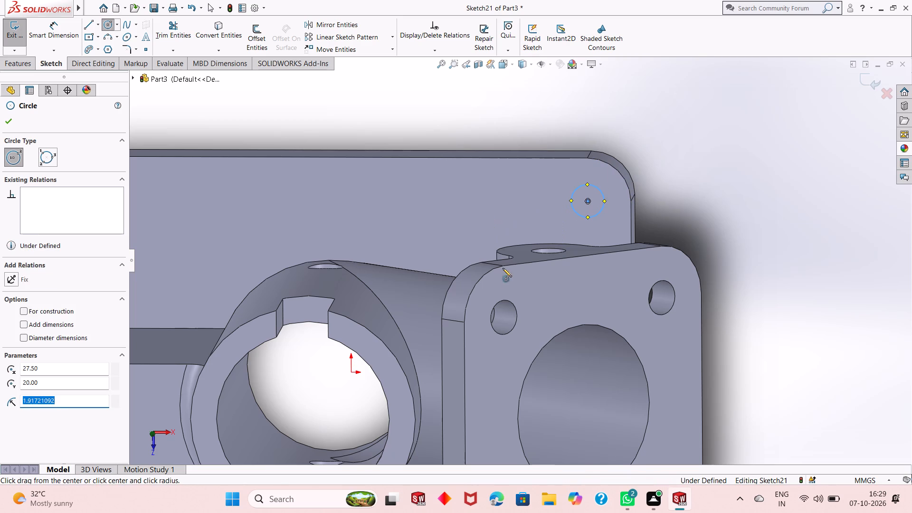
pyautogui.scroll(5, 513, 277)
pyautogui.scroll(-5, 345, 235)
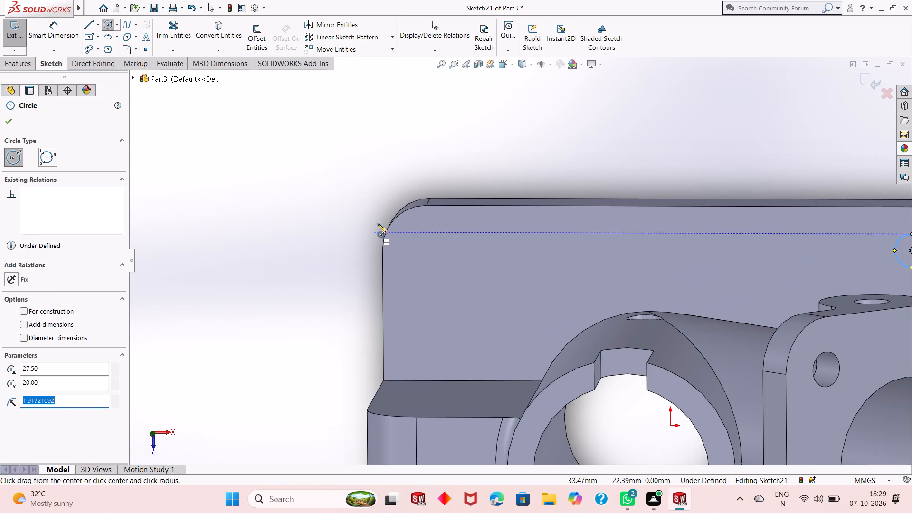
pyautogui.click(426, 249)
pyautogui.click(437, 226)
pyautogui.rightClick(466, 146)
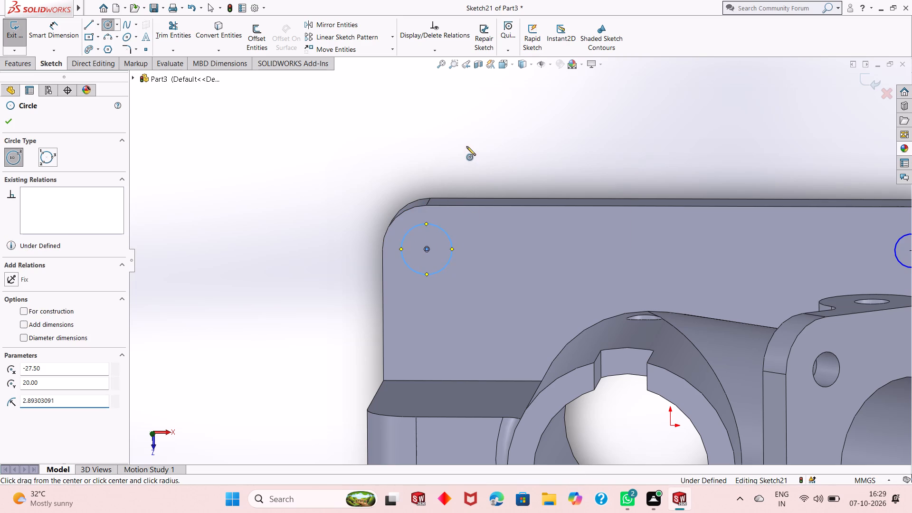
pyautogui.click(489, 154)
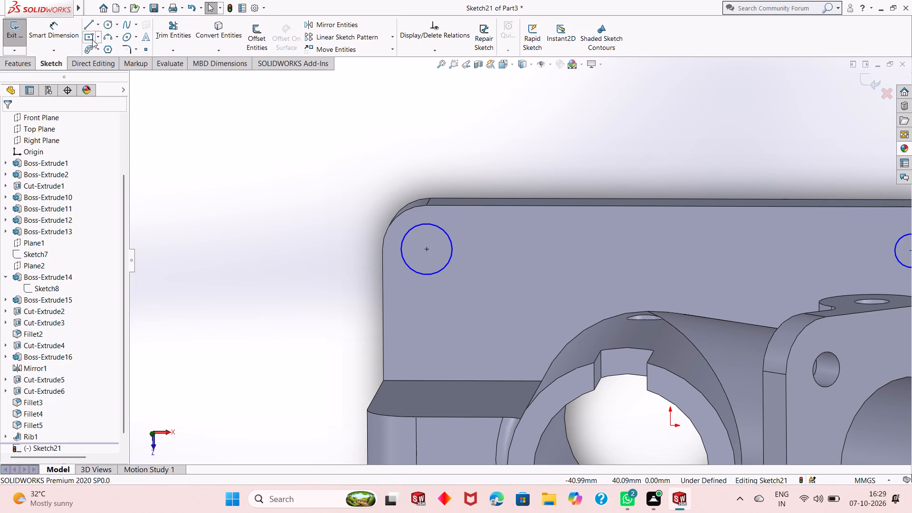
# Dimension the circle at the back corner away from the inclined arm to a 4 mm diameter.
pyautogui.click(66, 34)
pyautogui.click(419, 273)
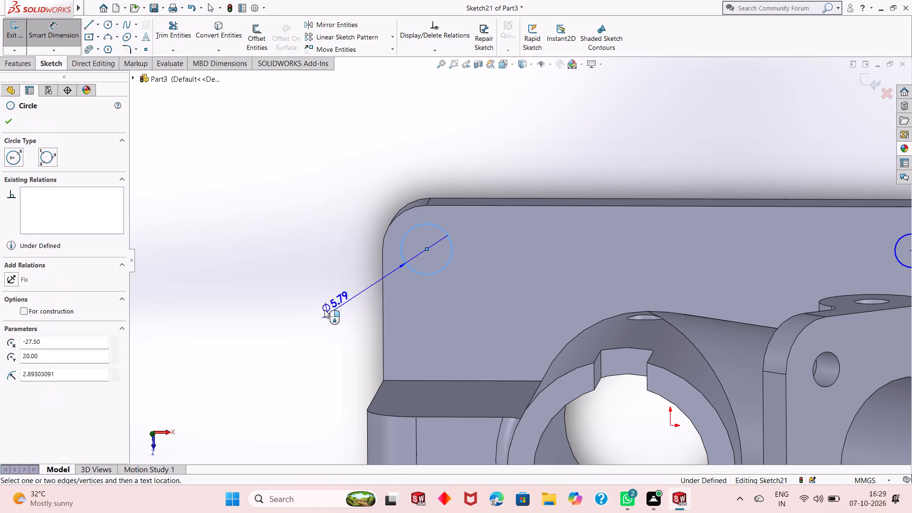
pyautogui.click(300, 323)
pyautogui.press('4')
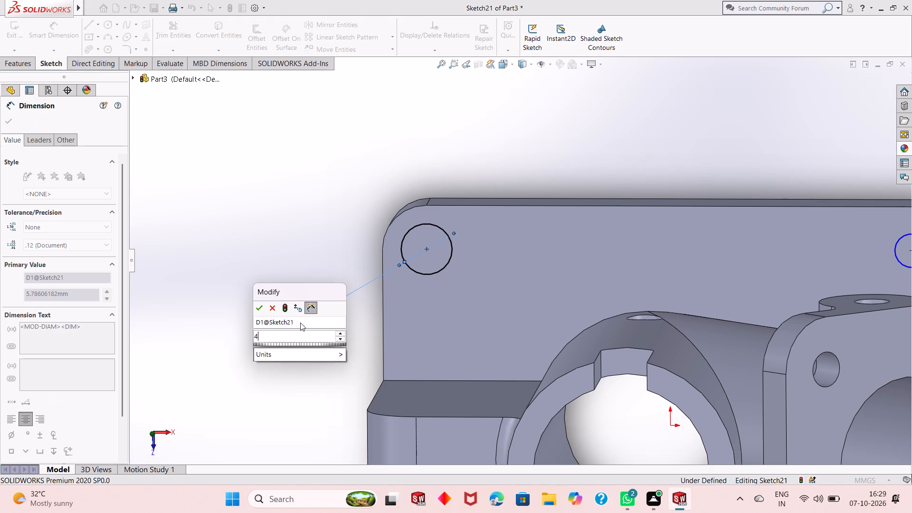
pyautogui.press('Return')
pyautogui.scroll(3, 337, 328)
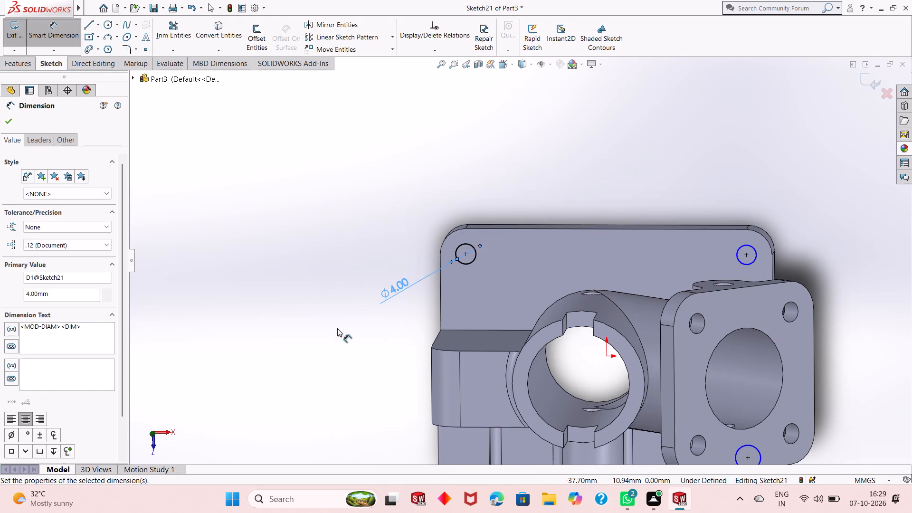
# Make the three corner circles on the base plate equal in size.
pyautogui.press('Escape')
pyautogui.press('Escape')
pyautogui.click(465, 262)
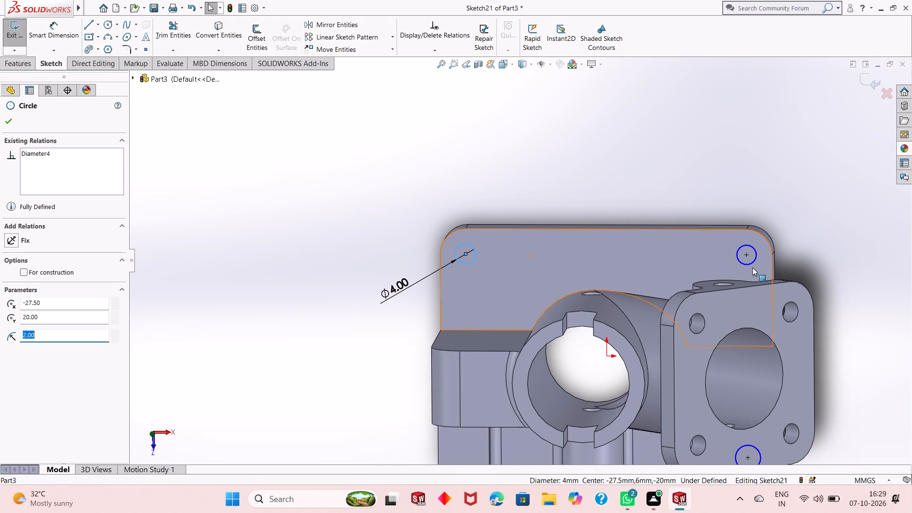
pyautogui.keyDown('ctrl'); pyautogui.click(751, 265); pyautogui.keyUp('ctrl')
pyautogui.scroll(3, 716, 341)
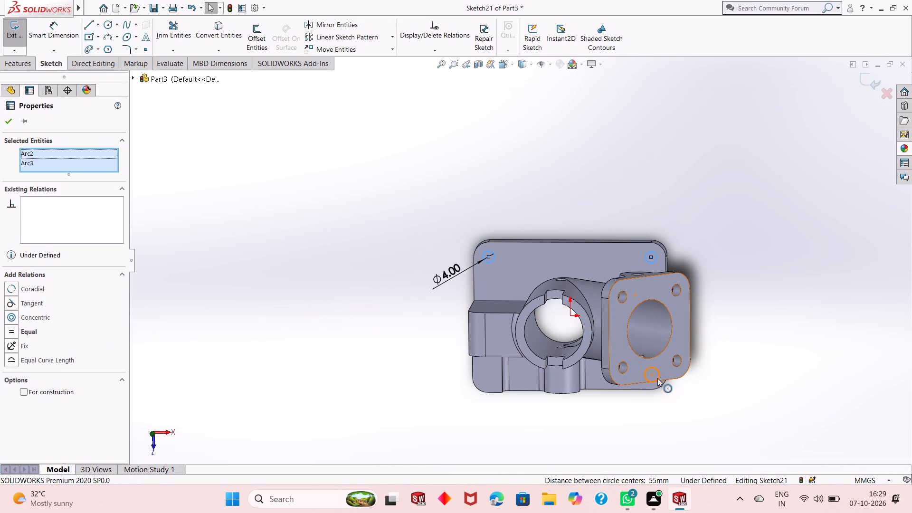
pyautogui.keyDown('ctrl'); pyautogui.click(657, 378); pyautogui.keyUp('ctrl')
pyautogui.click(712, 339)
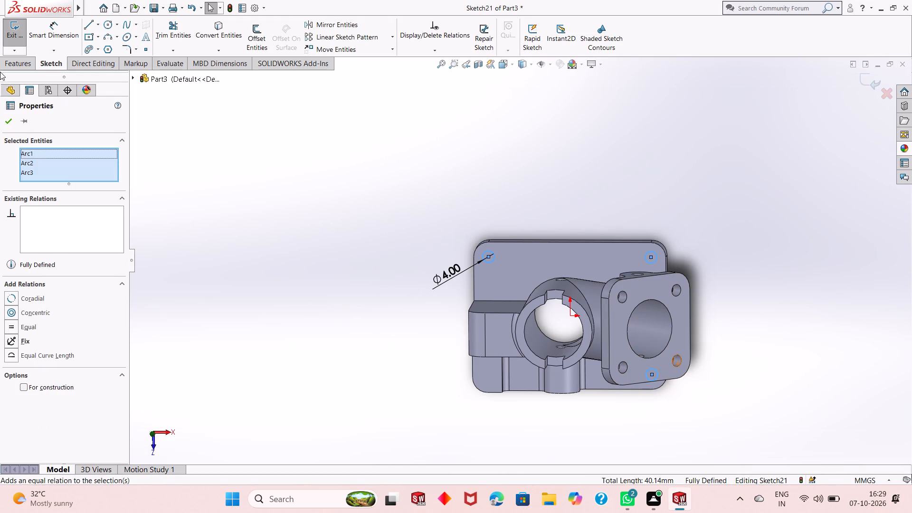
pyautogui.click(9, 119)
# Cut the three corner circles through the base plate with an Extruded Cut set to Through All.
pyautogui.moveTo(581, 309); pyautogui.dragTo(580, 301, button='middle')
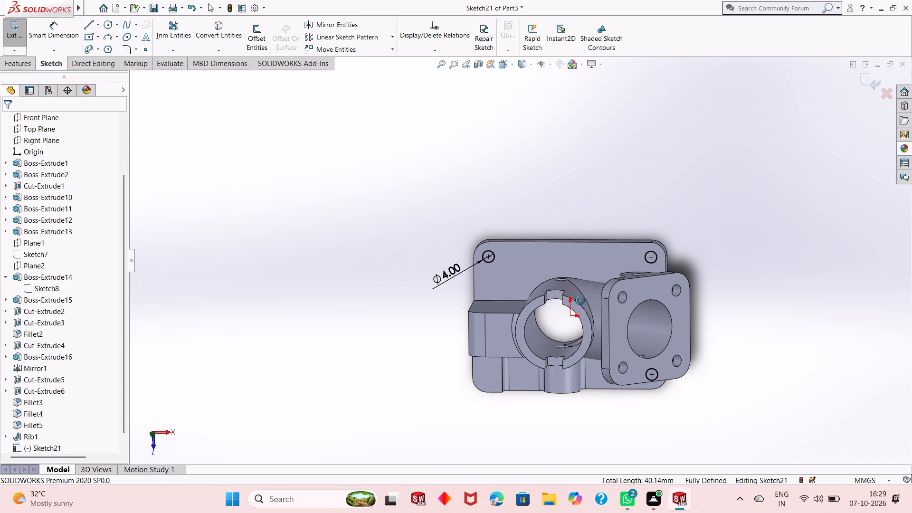
pyautogui.moveTo(580, 301); pyautogui.dragTo(583, 214, button='middle')
pyautogui.moveTo(617, 398); pyautogui.dragTo(574, 330, button='middle')
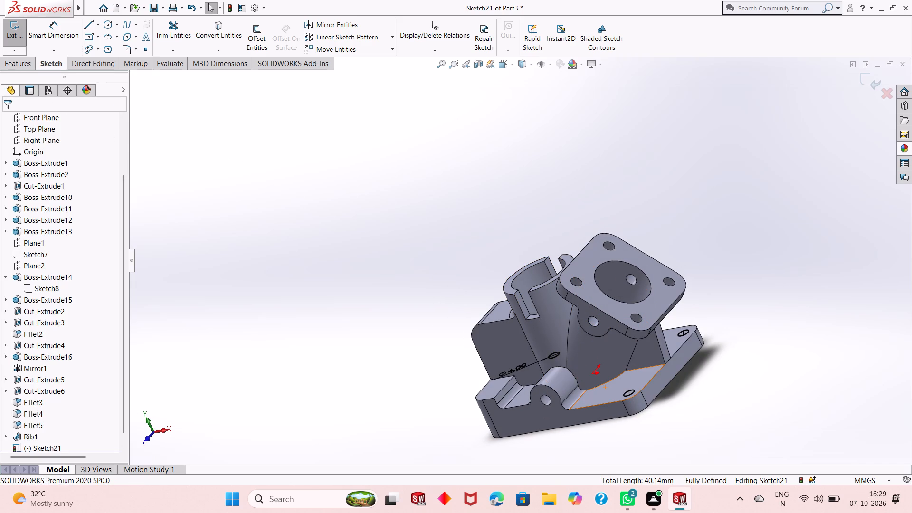
pyautogui.click(20, 66)
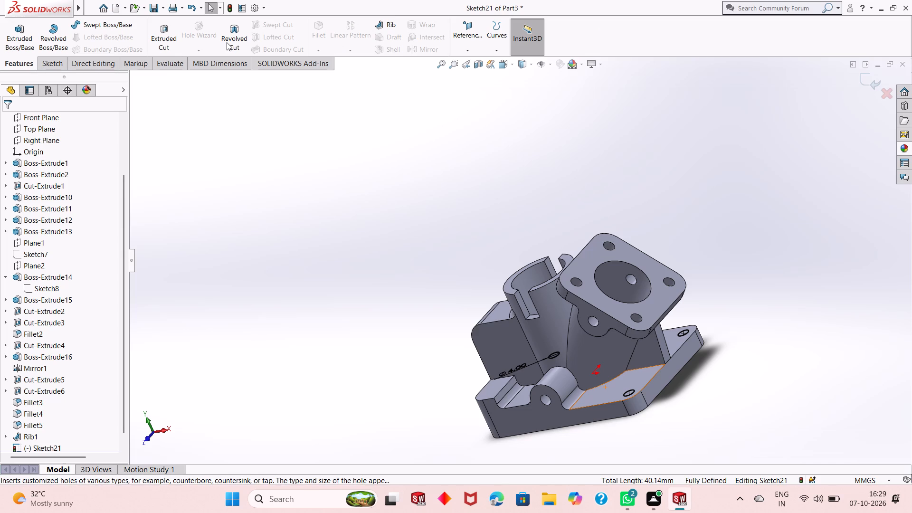
pyautogui.click(171, 38)
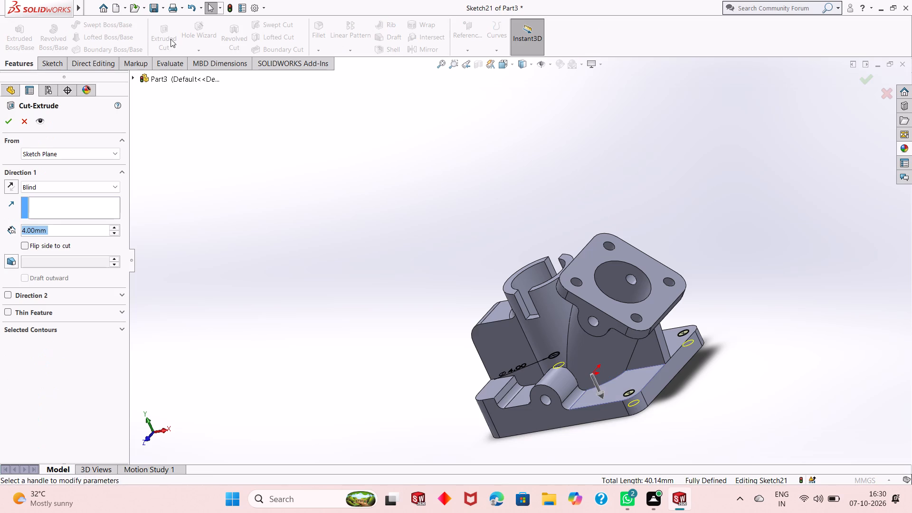
pyautogui.click(59, 182)
pyautogui.click(67, 203)
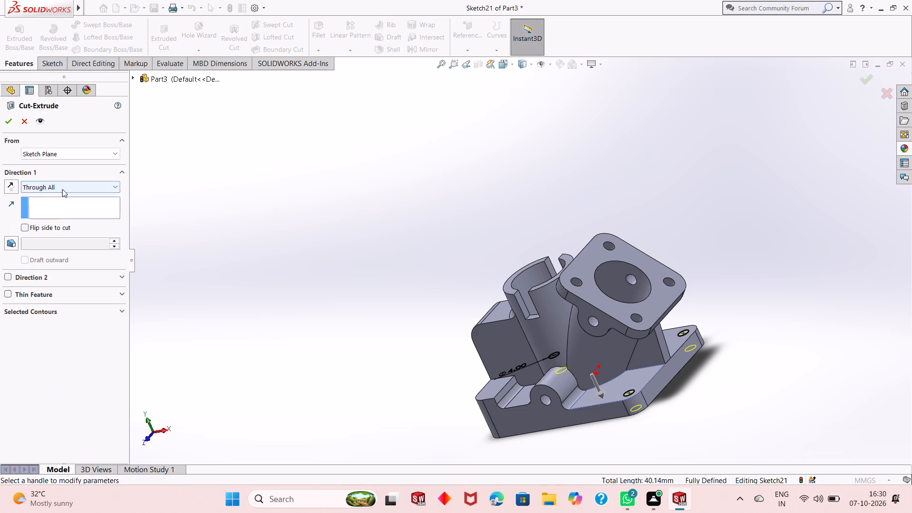
pyautogui.click(7, 121)
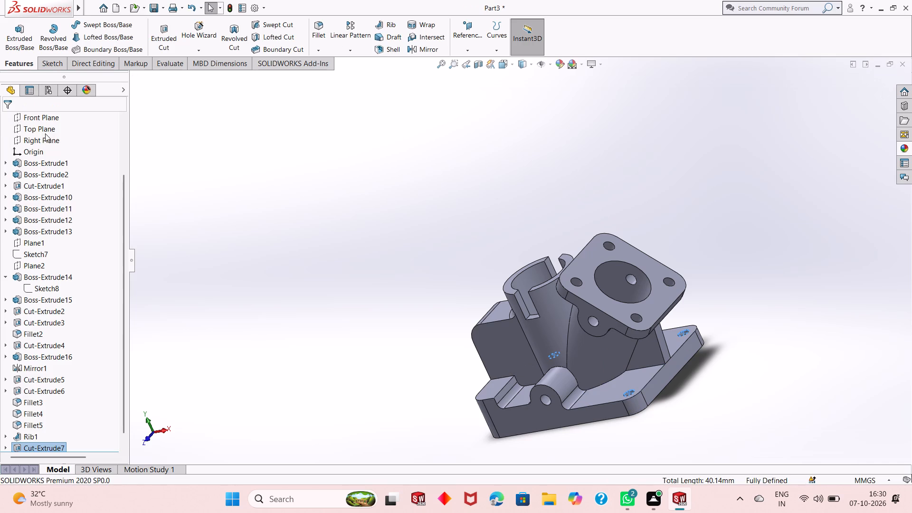
pyautogui.click(341, 272)
# Examine the housing from above, below and the sides, checking the base plate's corner holes and the rib.
pyautogui.scroll(3, 348, 296)
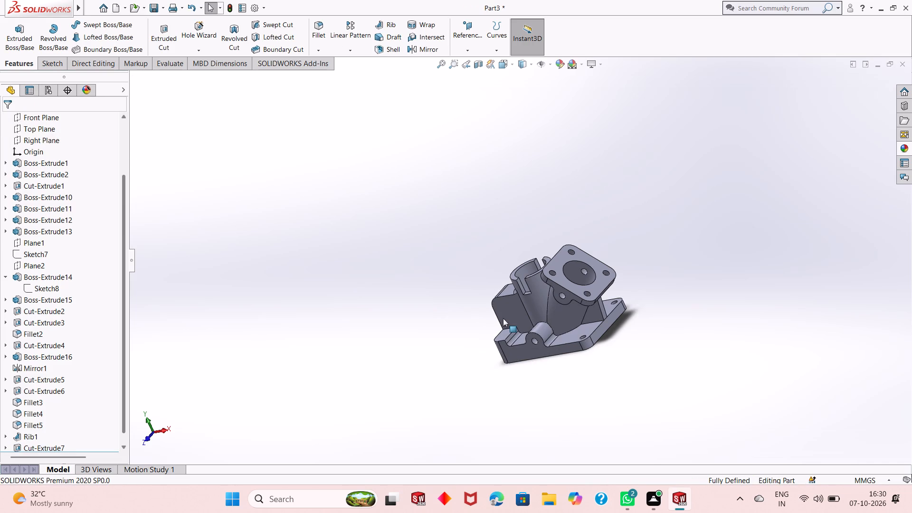
pyautogui.scroll(-2, 627, 330)
pyautogui.scroll(-2, 553, 325)
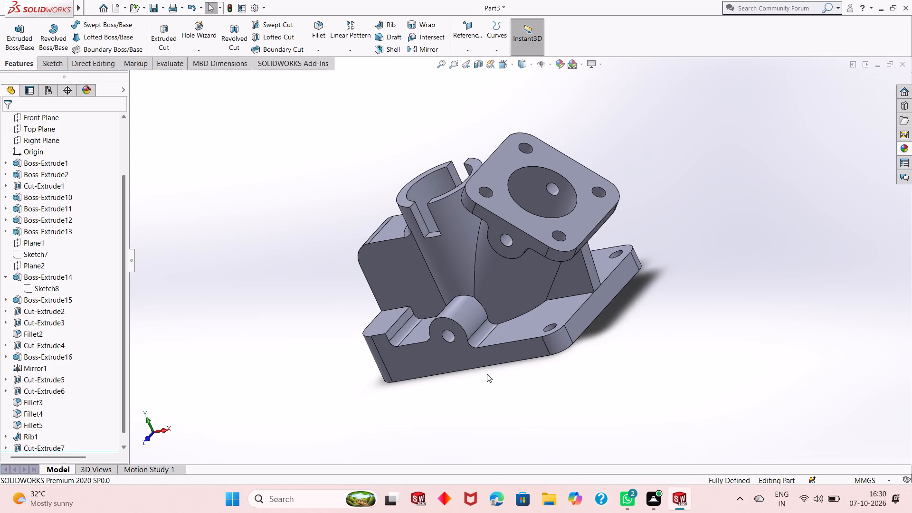
pyautogui.moveTo(487, 374); pyautogui.dragTo(512, 171, button='middle')
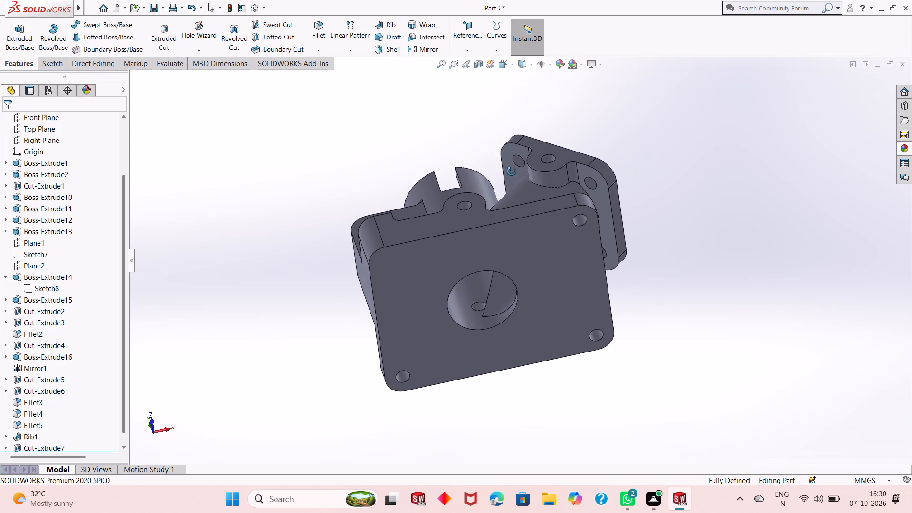
pyautogui.moveTo(512, 171); pyautogui.dragTo(506, 351, button='middle')
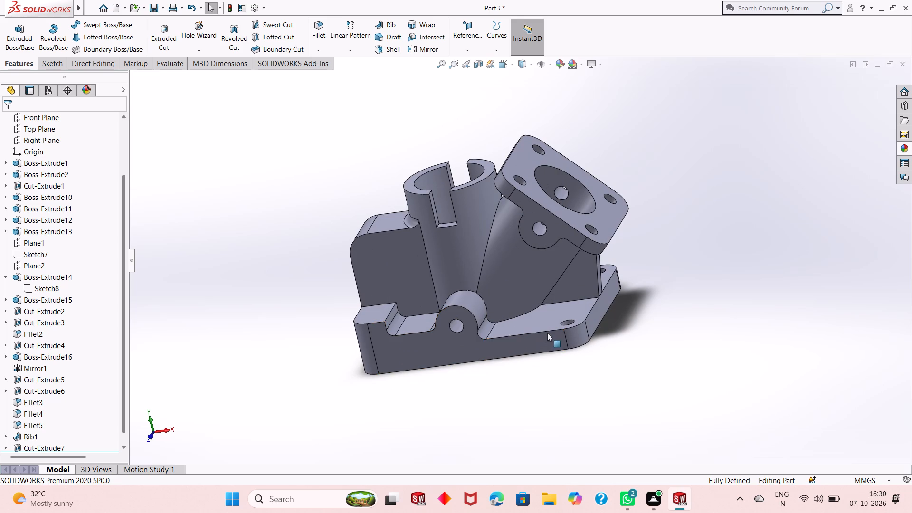
pyautogui.moveTo(597, 353); pyautogui.dragTo(617, 253, button='middle')
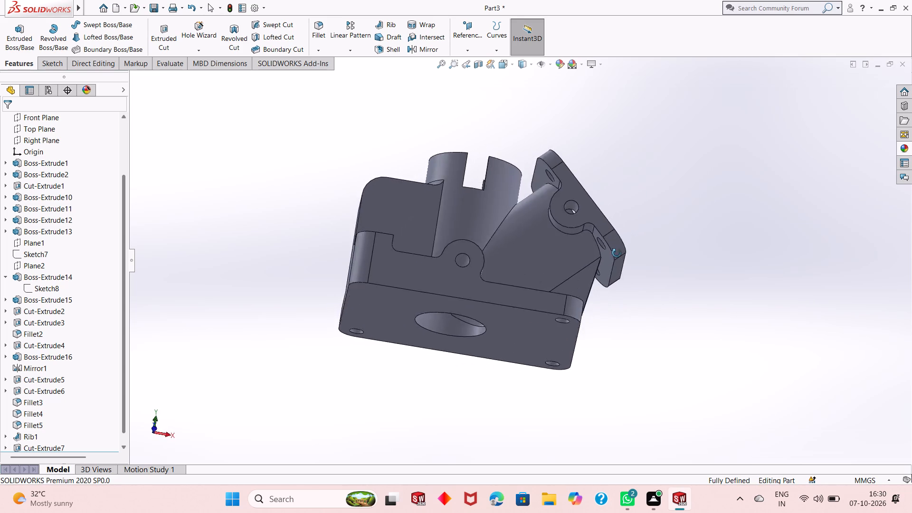
pyautogui.moveTo(617, 253); pyautogui.dragTo(581, 342, button='middle')
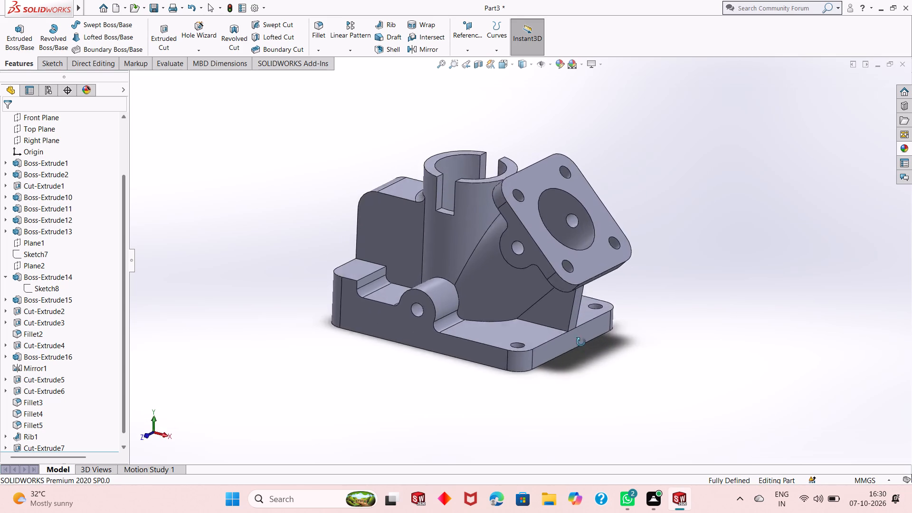
pyautogui.moveTo(581, 342); pyautogui.dragTo(563, 377, button='middle')
pyautogui.scroll(-3, 583, 233)
pyautogui.moveTo(574, 348); pyautogui.dragTo(577, 290, button='middle')
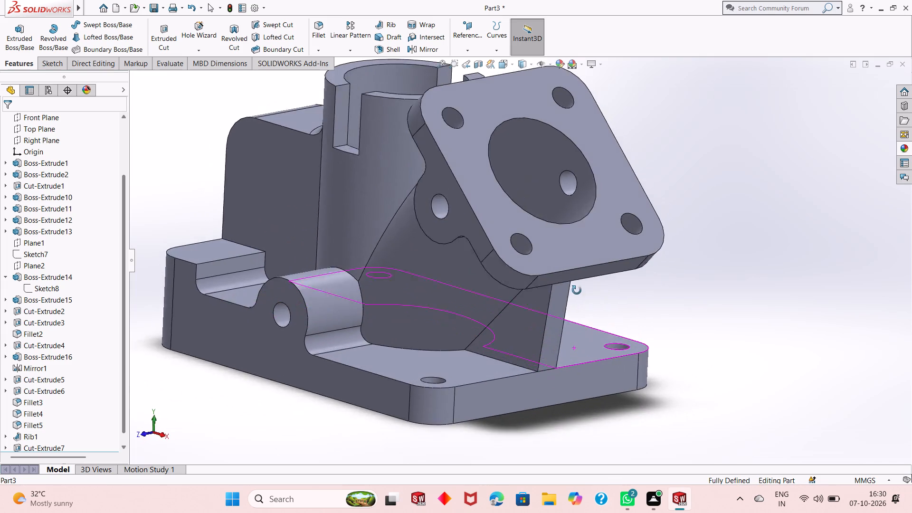
pyautogui.moveTo(577, 290); pyautogui.dragTo(567, 305, button='middle')
pyautogui.scroll(3, 565, 306)
pyautogui.moveTo(660, 292); pyautogui.dragTo(680, 275, button='middle')
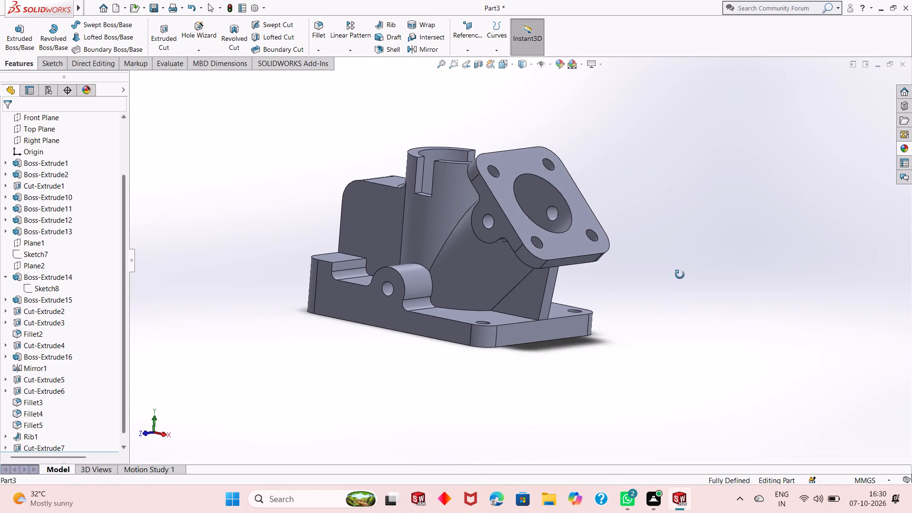
pyautogui.moveTo(680, 275); pyautogui.dragTo(660, 321, button='middle')
pyautogui.scroll(-2, 483, 235)
pyautogui.scroll(1, 482, 254)
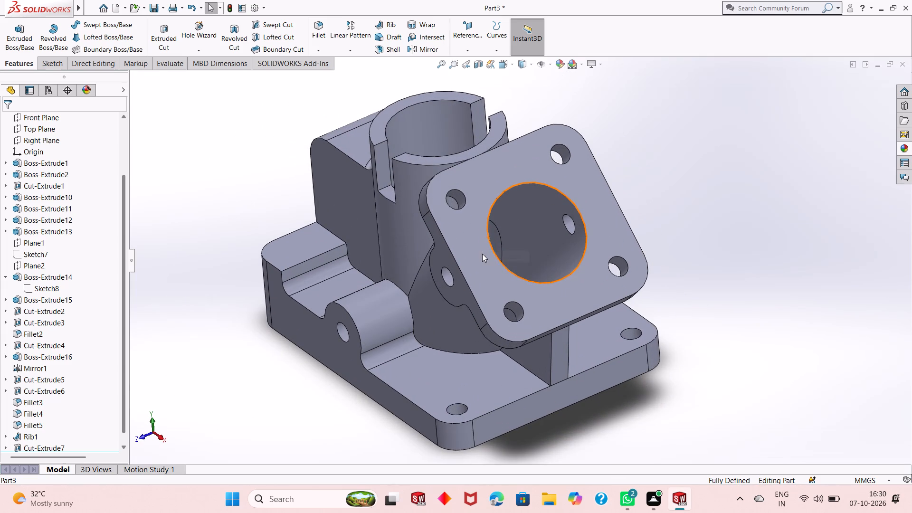
pyautogui.scroll(1, 674, 314)
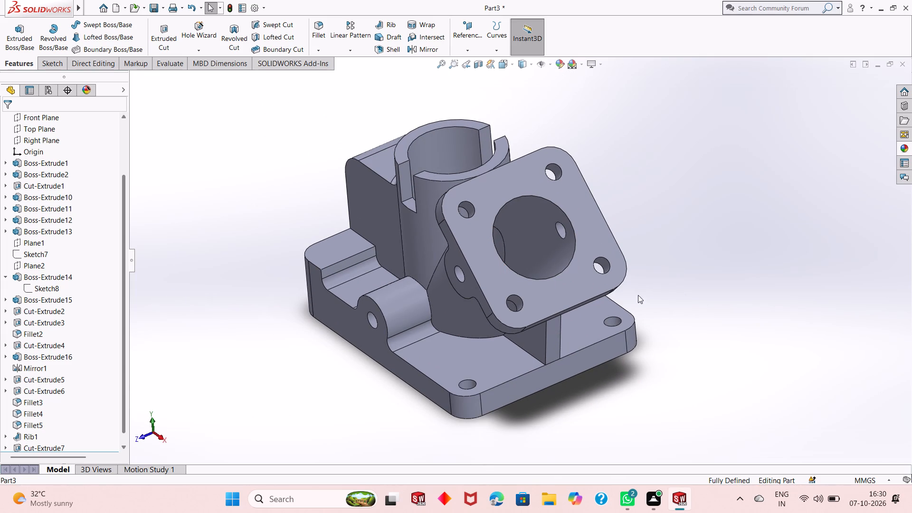
pyautogui.moveTo(640, 336); pyautogui.dragTo(636, 191, button='middle')
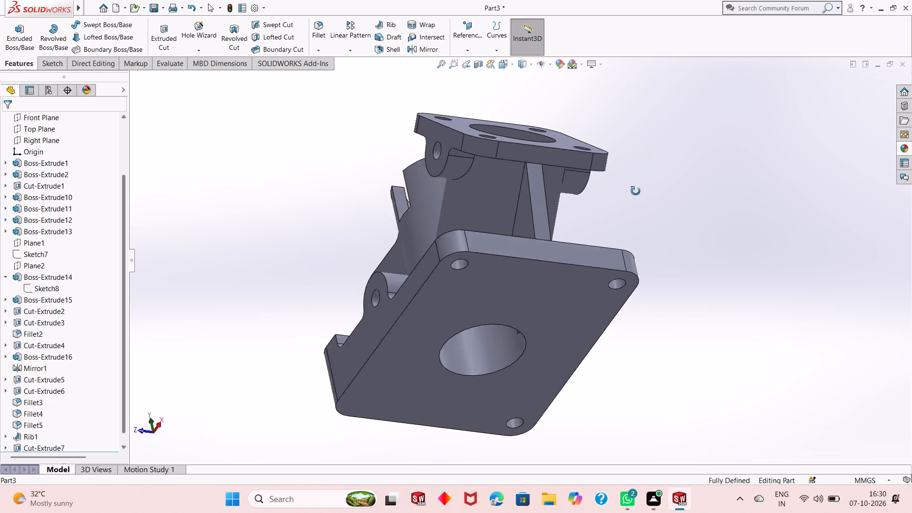
pyautogui.moveTo(636, 191); pyautogui.dragTo(673, 373, button='middle')
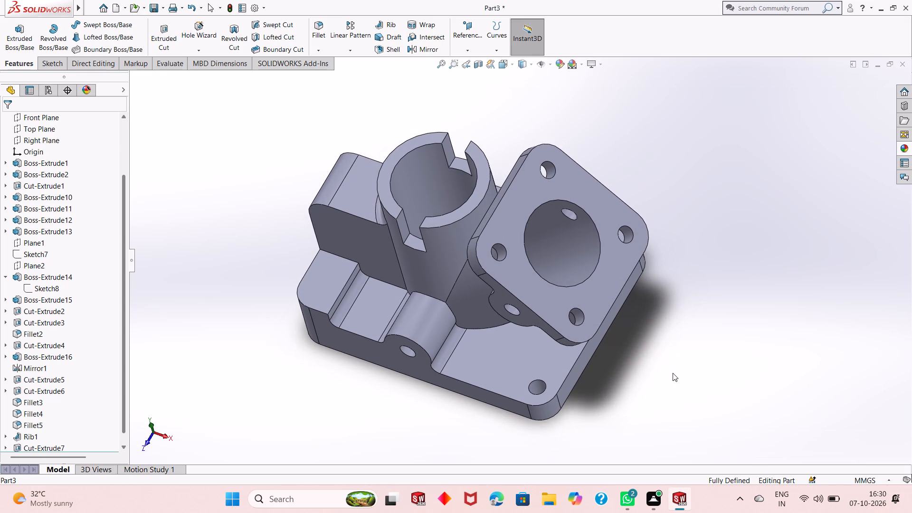
pyautogui.moveTo(666, 348); pyautogui.dragTo(662, 271, button='middle')
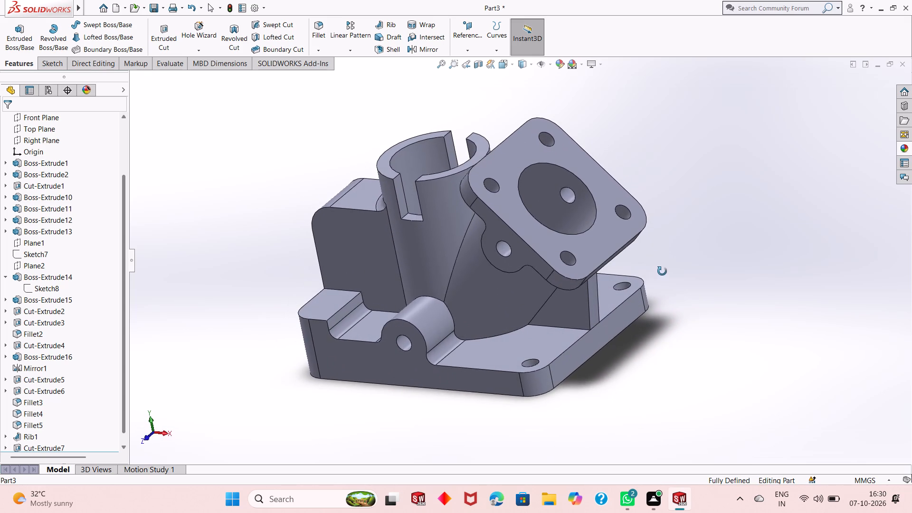
pyautogui.moveTo(662, 271); pyautogui.dragTo(662, 270, button='middle')
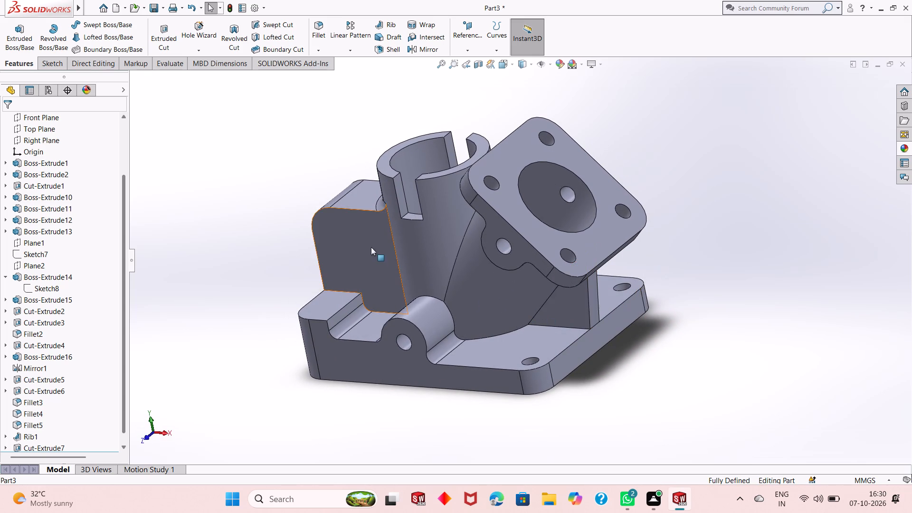
pyautogui.moveTo(373, 246); pyautogui.dragTo(399, 222, button='middle')
pyautogui.moveTo(482, 240); pyautogui.dragTo(482, 240, button='middle')
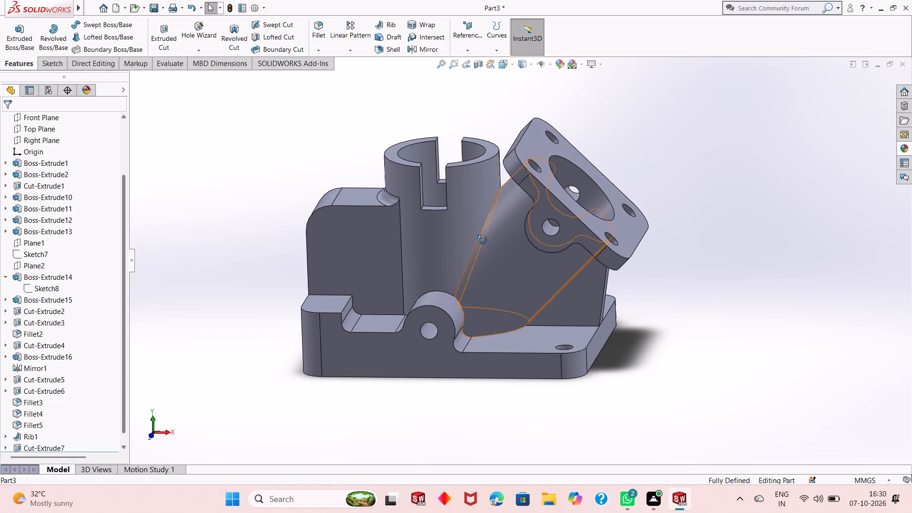
pyautogui.moveTo(482, 240); pyautogui.dragTo(469, 207, button='middle')
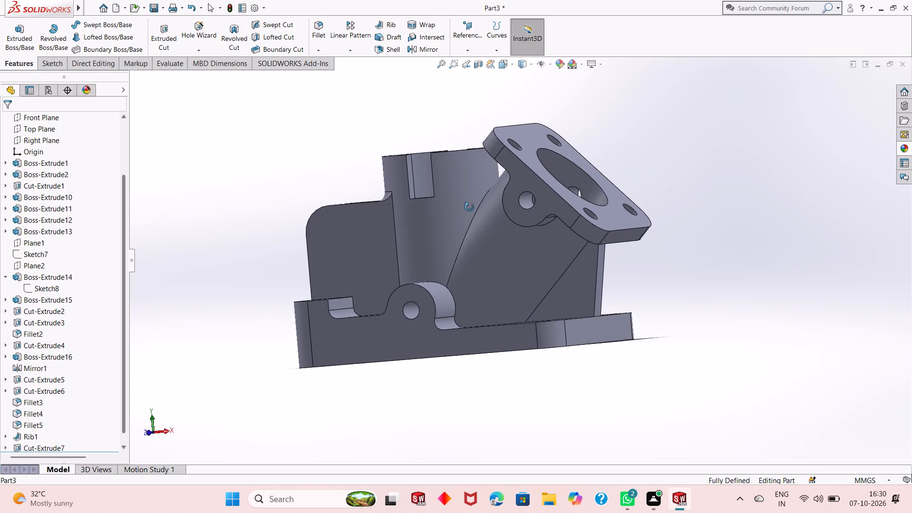
pyautogui.moveTo(469, 207); pyautogui.dragTo(486, 300, button='middle')
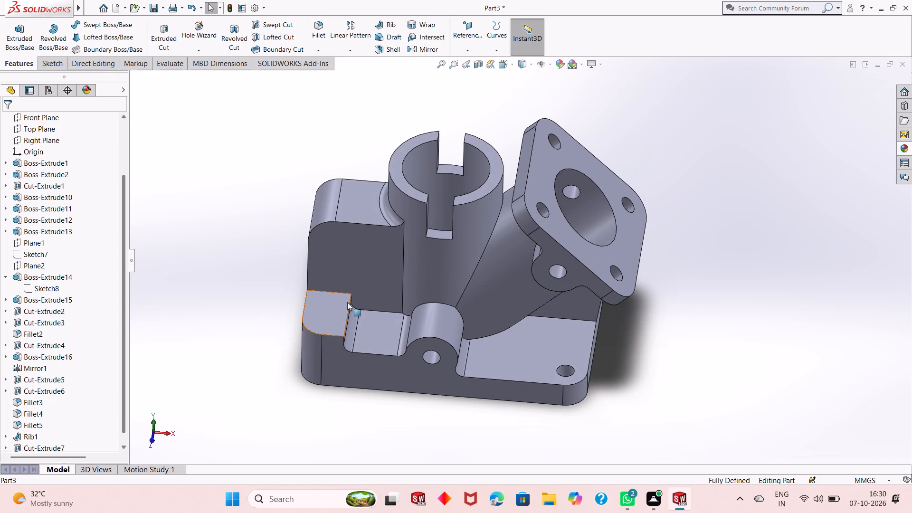
# On a new sketch on the raised corner pad's top face, draw a circle about 6 mm in diameter centred on the pad's rounded corner.
pyautogui.click(338, 314)
pyautogui.click(382, 287)
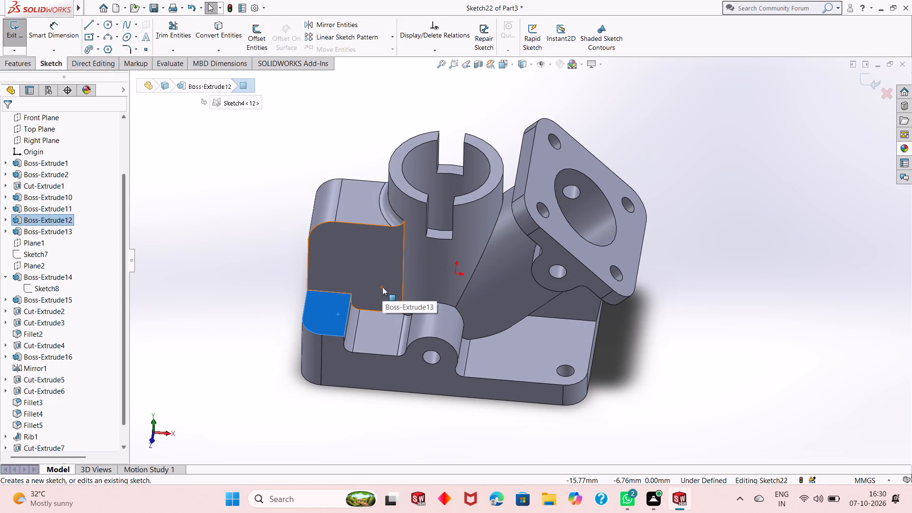
pyautogui.hotkey('ctrl', '8')
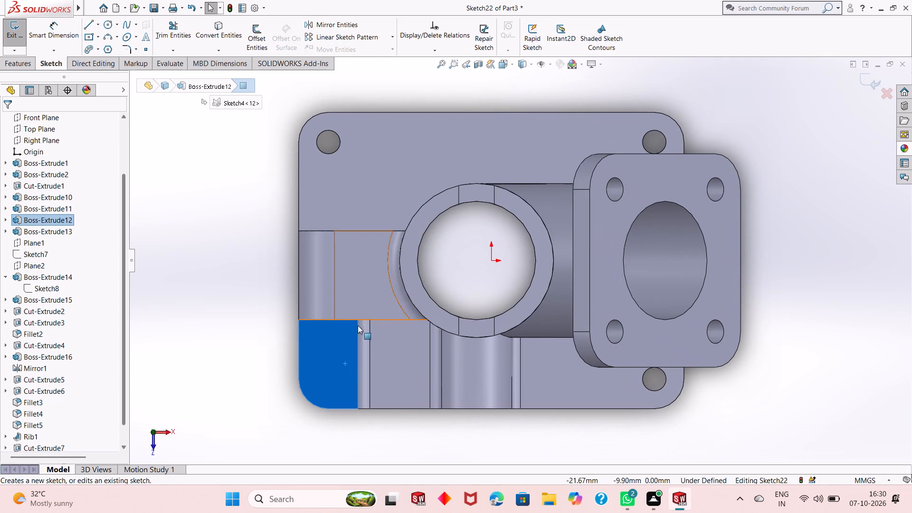
pyautogui.press('Escape')
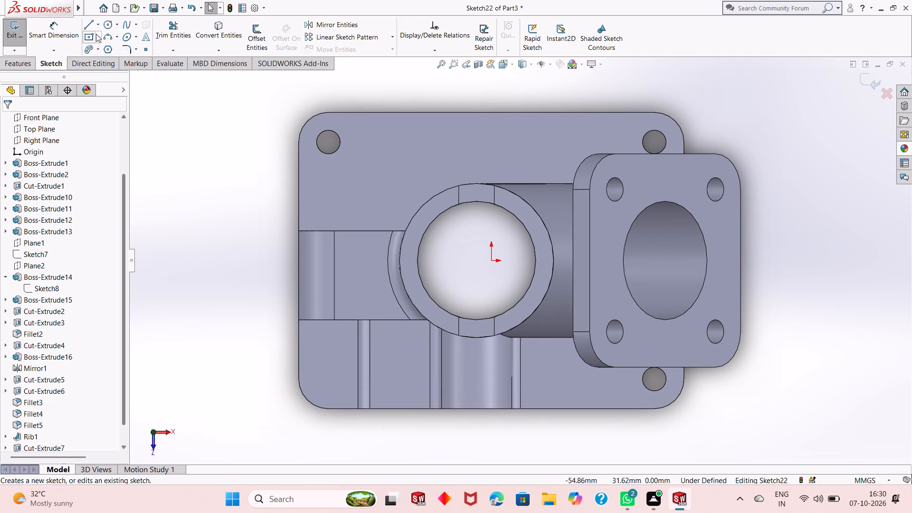
pyautogui.click(105, 26)
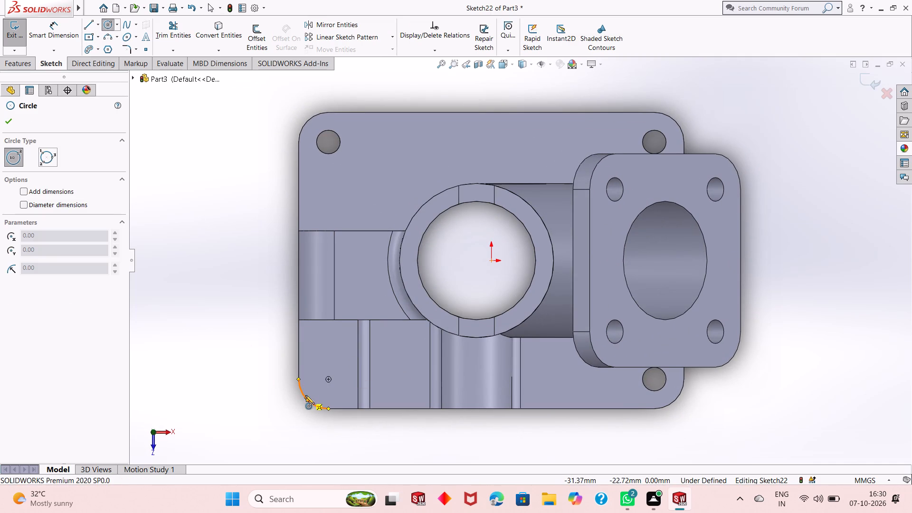
pyautogui.click(329, 379)
pyautogui.click(337, 363)
pyautogui.rightClick(245, 335)
pyautogui.click(253, 340)
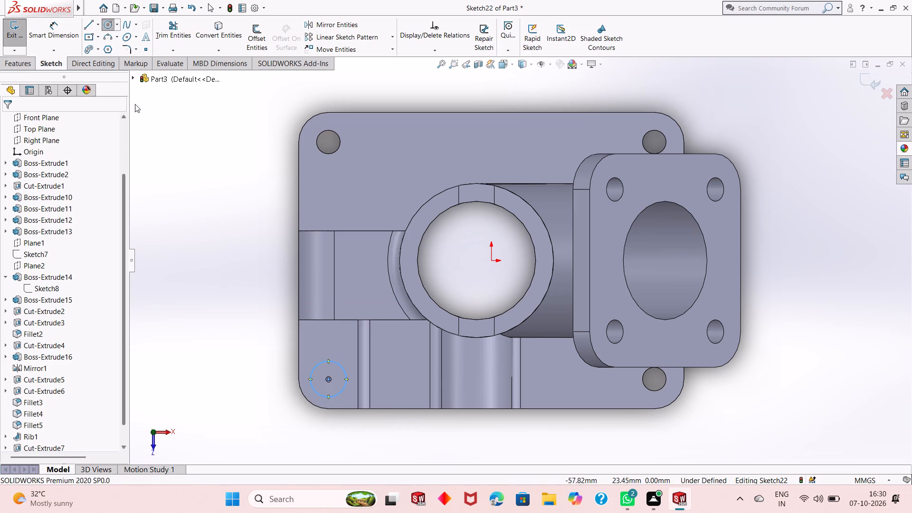
# Dimension the raised pad's circle to an 8 mm diameter.
pyautogui.click(58, 38)
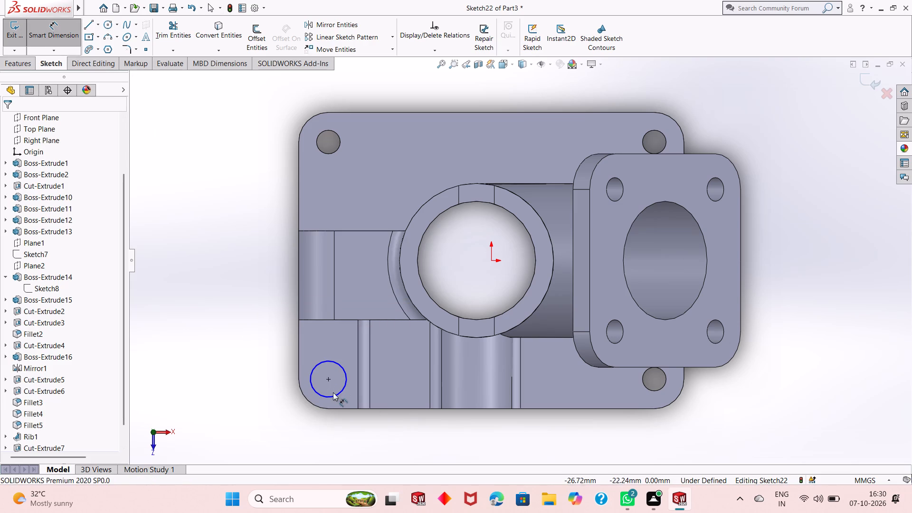
pyautogui.click(331, 396)
pyautogui.click(265, 451)
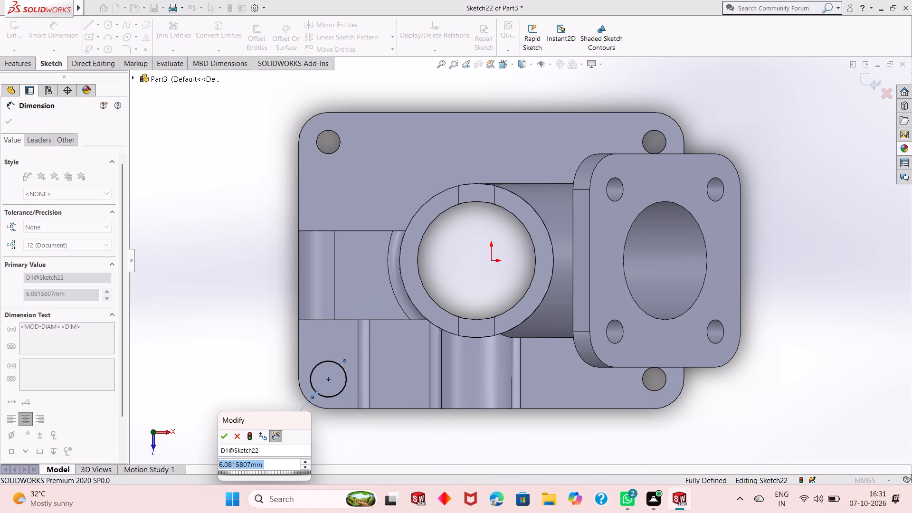
pyautogui.press('8')
pyautogui.press('Return')
# Set the diameter of the raised pad's circle to 4 mm.
pyautogui.click(265, 451)
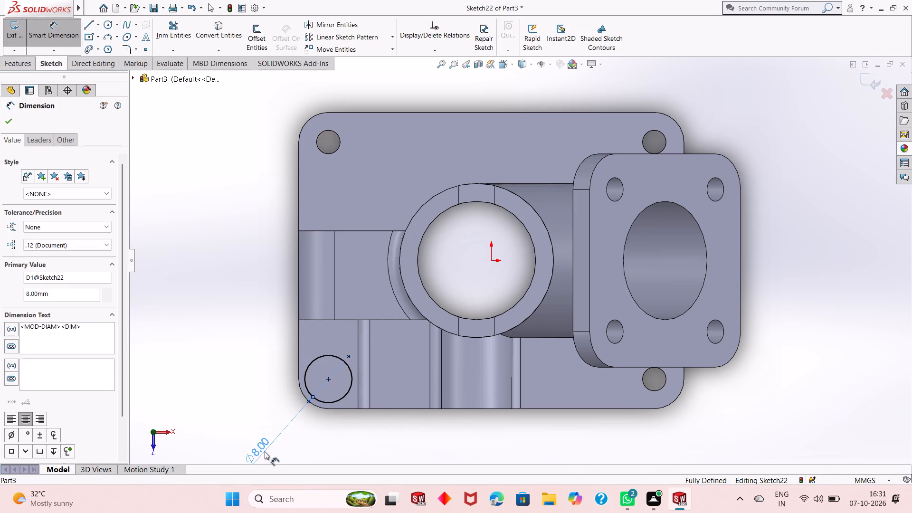
pyautogui.doubleClick(265, 451)
pyautogui.press('4')
pyautogui.press('Return')
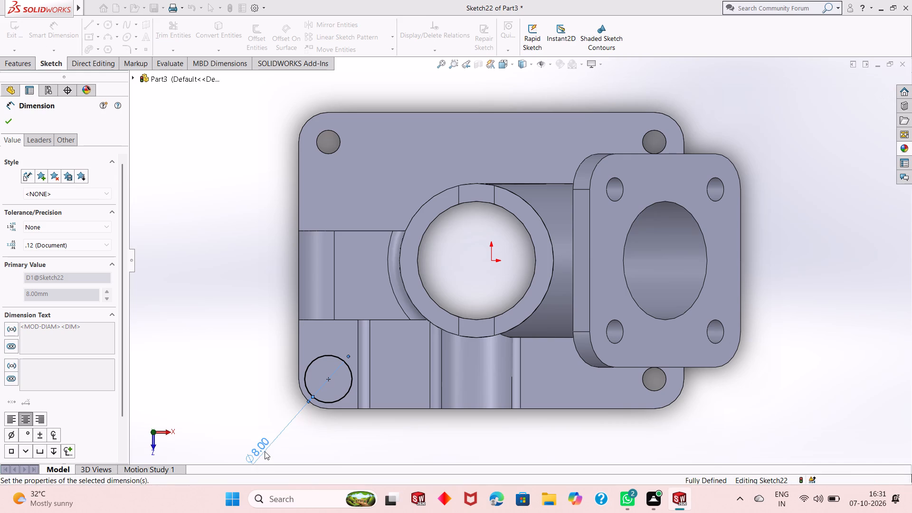
# Cut the 4 mm circle on the raised corner pad through the base plate as an extruded cut with Through All.
pyautogui.rightClick(212, 324)
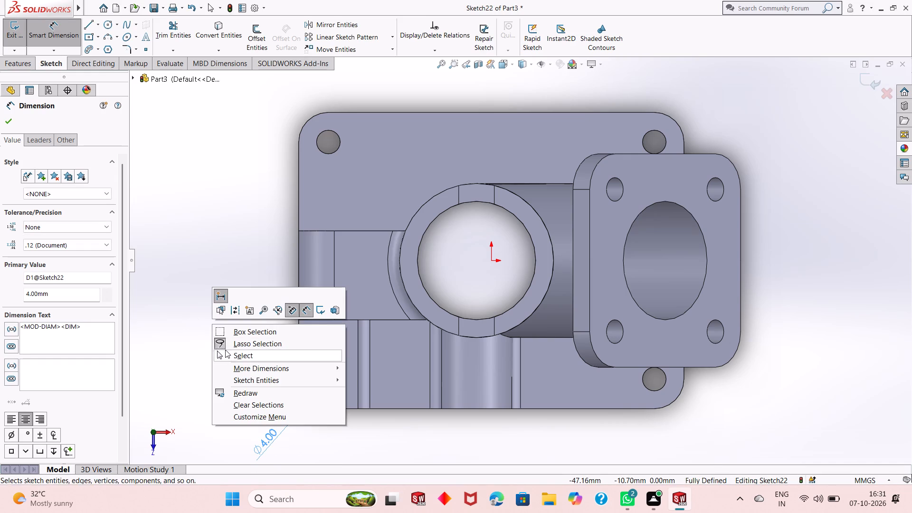
pyautogui.click(227, 353)
pyautogui.click(18, 68)
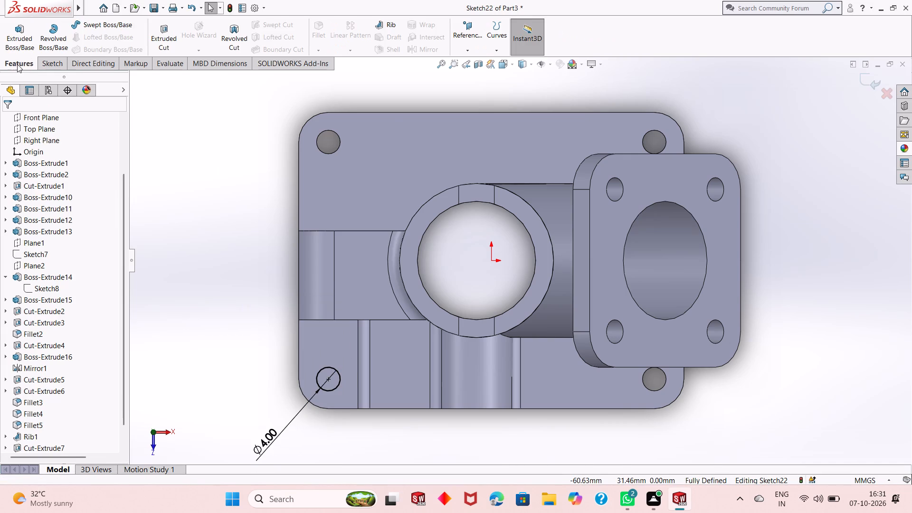
pyautogui.click(157, 48)
pyautogui.moveTo(366, 423); pyautogui.dragTo(370, 380, button='middle')
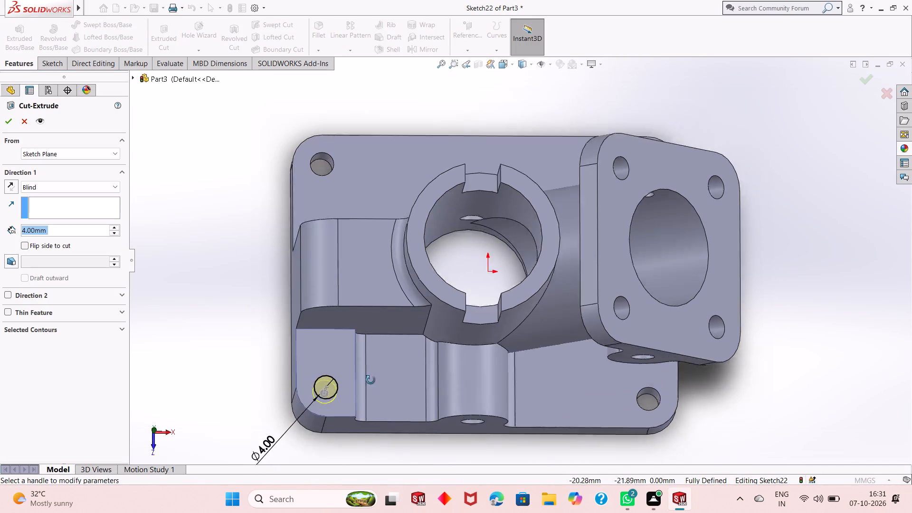
pyautogui.moveTo(370, 380); pyautogui.dragTo(373, 314, button='middle')
pyautogui.scroll(2, 369, 379)
pyautogui.click(49, 185)
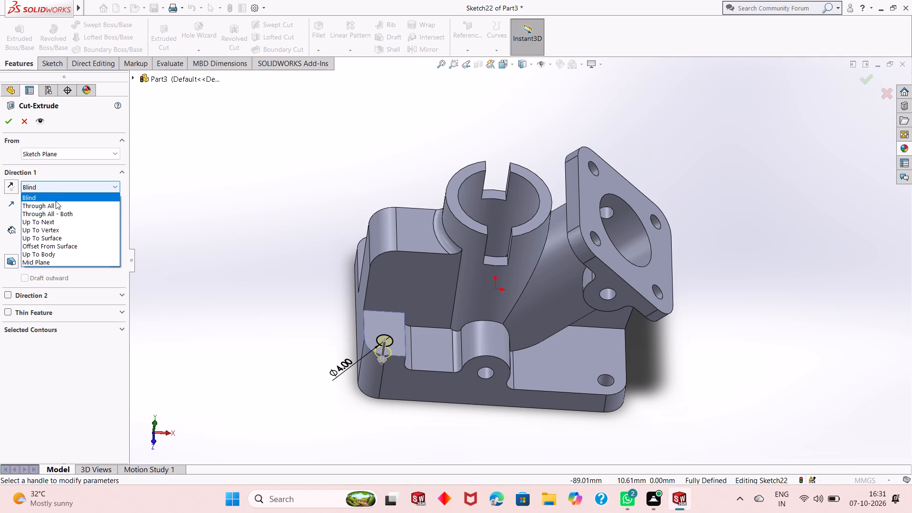
pyautogui.click(56, 201)
pyautogui.click(69, 187)
pyautogui.click(84, 205)
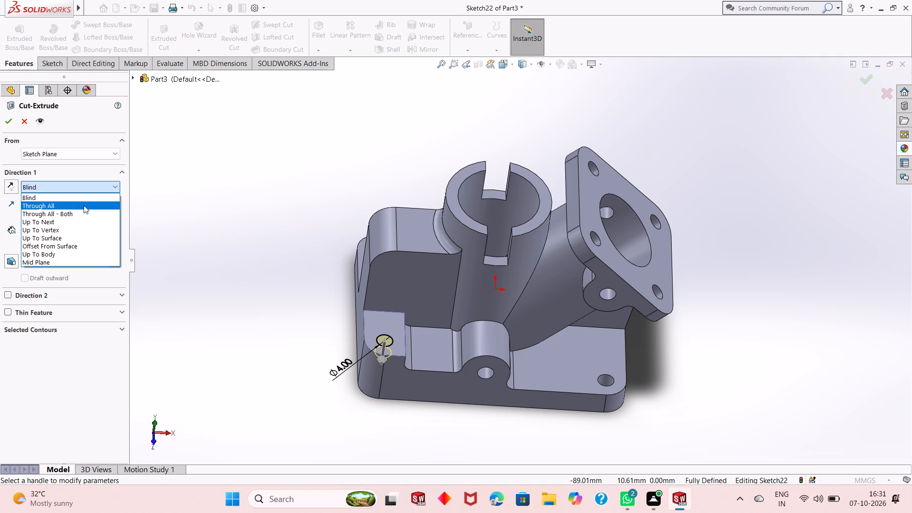
pyautogui.click(5, 126)
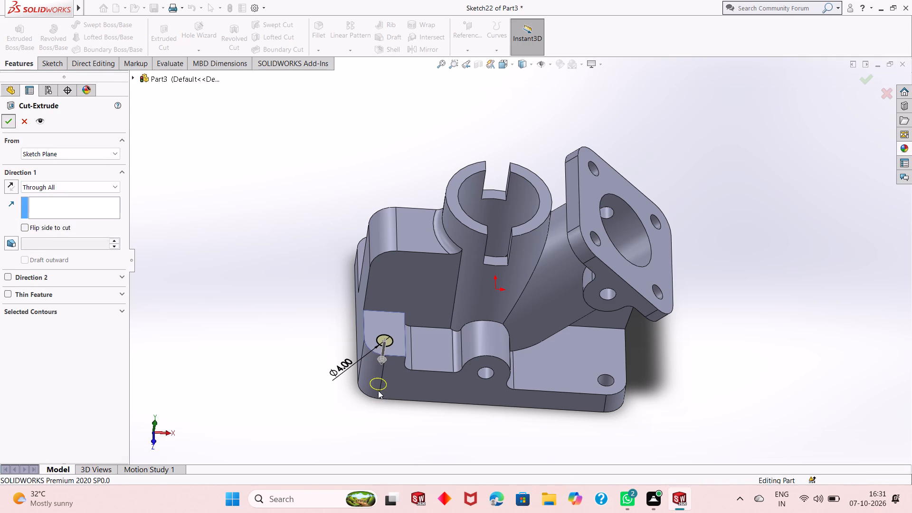
pyautogui.moveTo(461, 422); pyautogui.dragTo(436, 380, button='middle')
pyautogui.click(230, 323)
# On a new sketch on the upright side block's flat face, draw a circle about 7 mm in diameter centred on the block's rounded upper corner.
pyautogui.moveTo(508, 415); pyautogui.dragTo(520, 305, button='middle')
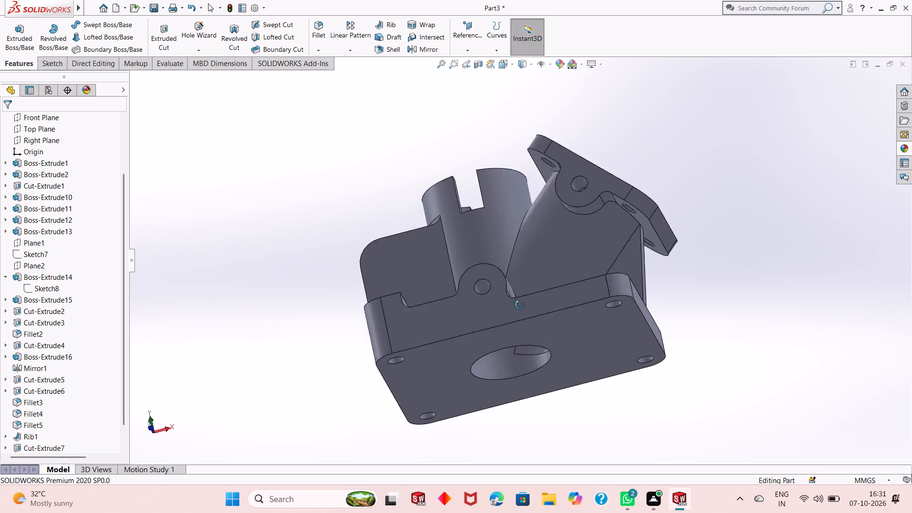
pyautogui.moveTo(520, 305); pyautogui.dragTo(512, 399, button='middle')
pyautogui.scroll(1, 512, 399)
pyautogui.moveTo(524, 373); pyautogui.dragTo(479, 337, button='middle')
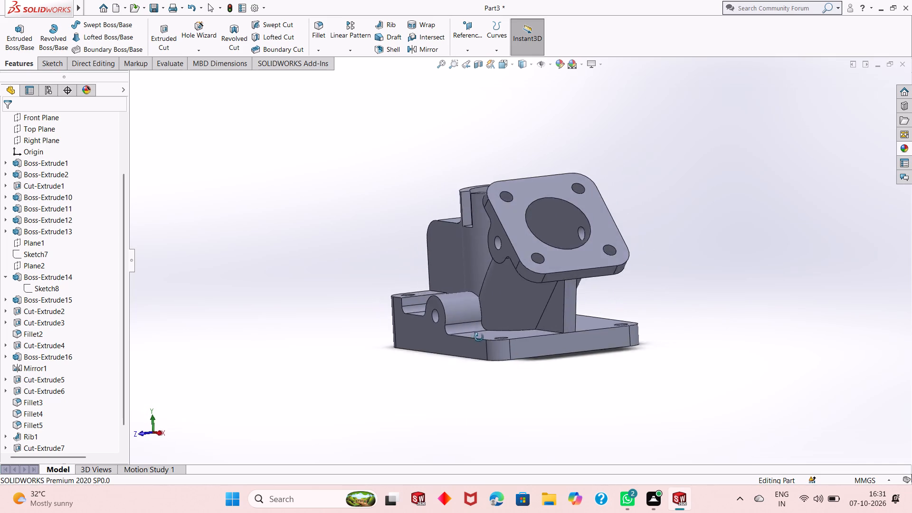
pyautogui.moveTo(479, 337); pyautogui.dragTo(529, 446, button='middle')
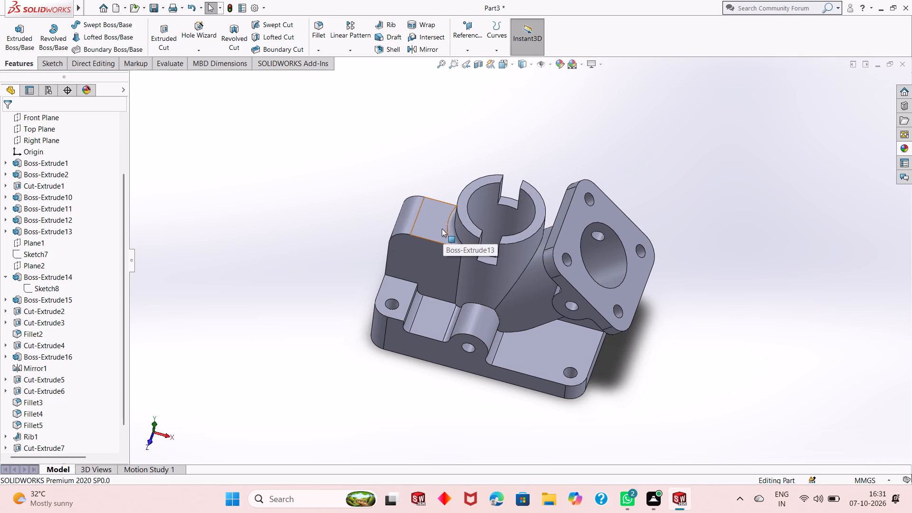
pyautogui.click(410, 246)
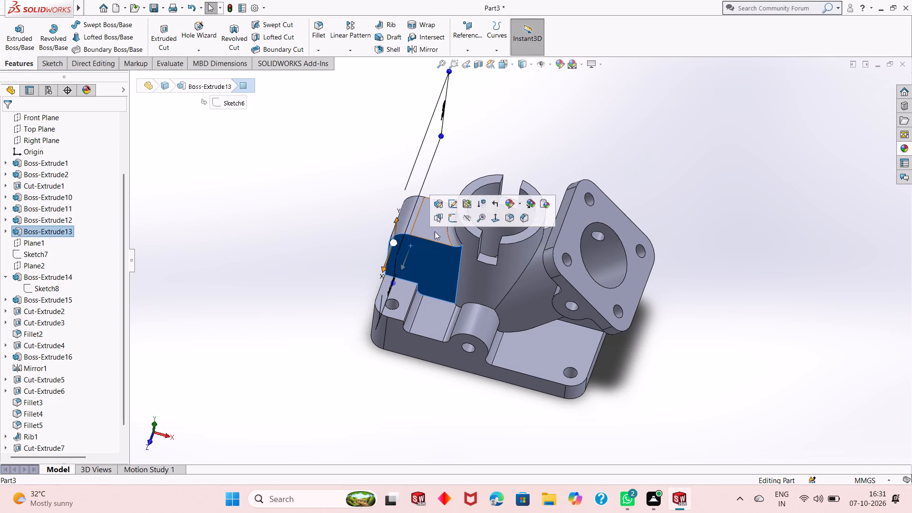
pyautogui.click(452, 220)
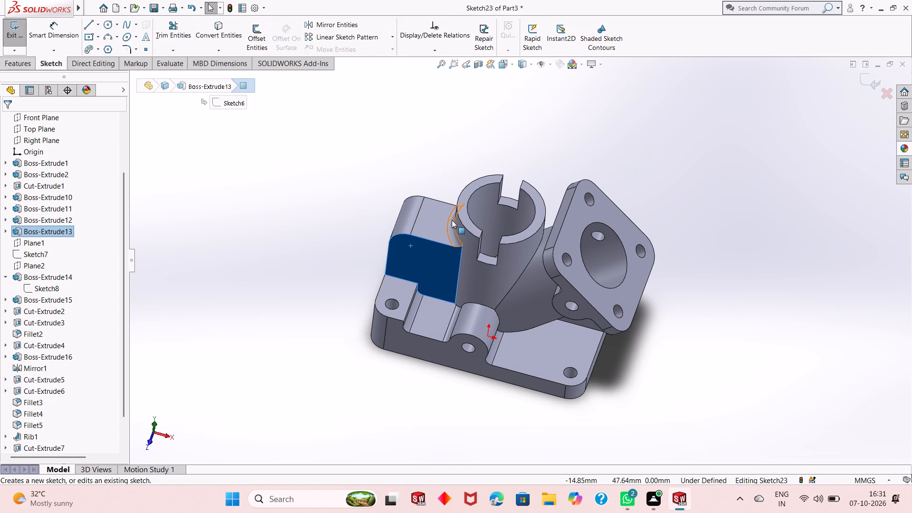
pyautogui.hotkey('ctrl', '8')
pyautogui.click(267, 257)
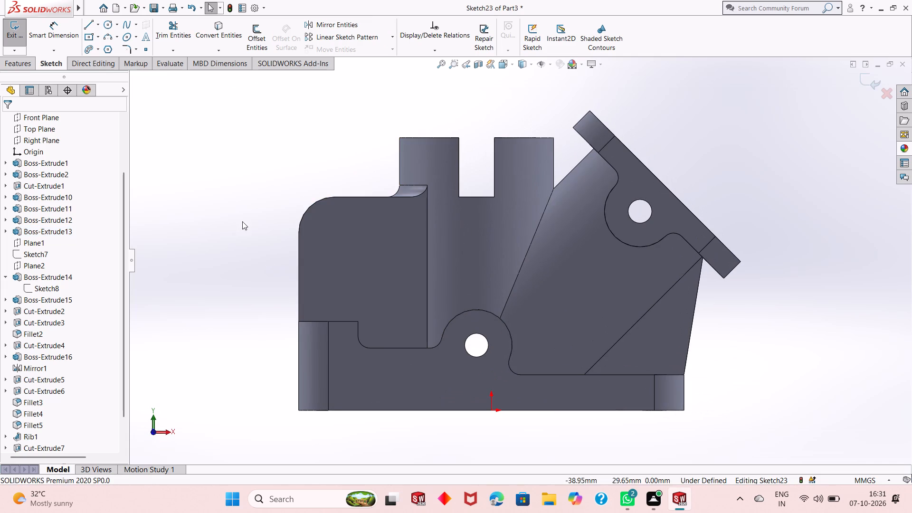
pyautogui.click(104, 24)
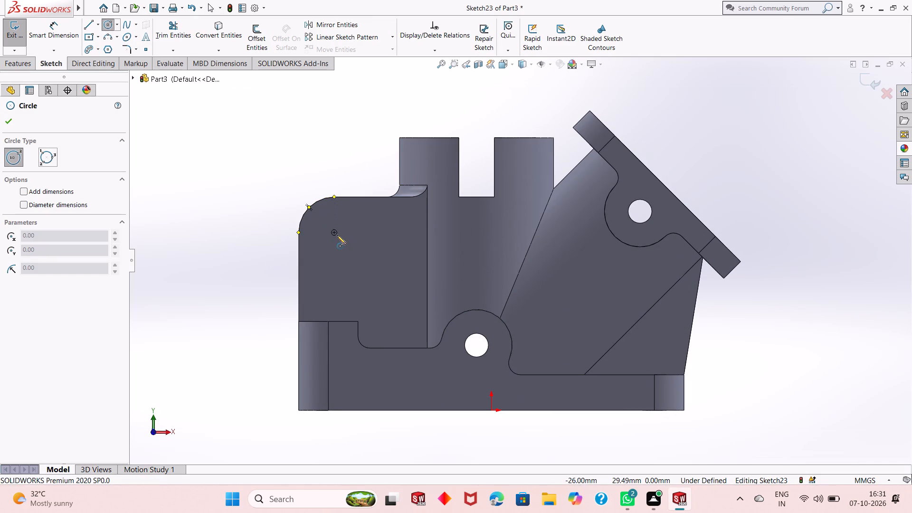
pyautogui.click(333, 233)
pyautogui.click(351, 221)
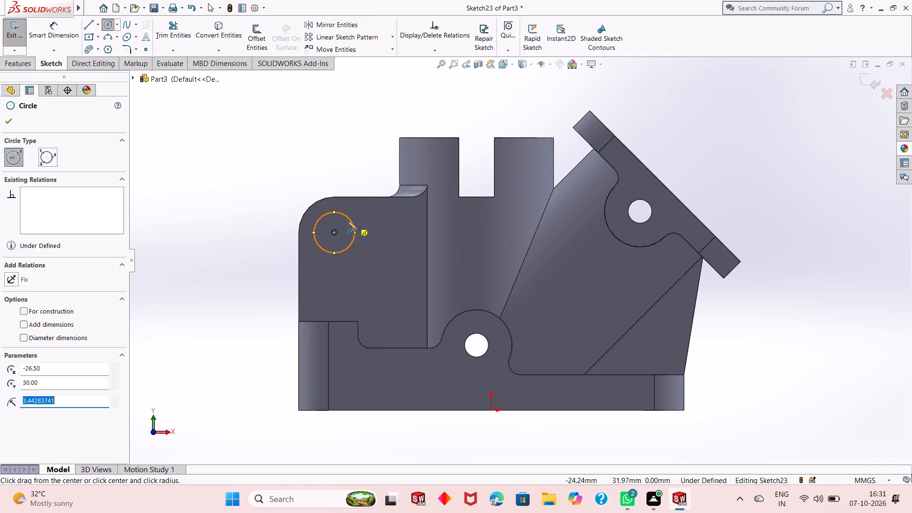
pyautogui.rightClick(184, 152)
pyautogui.click(201, 163)
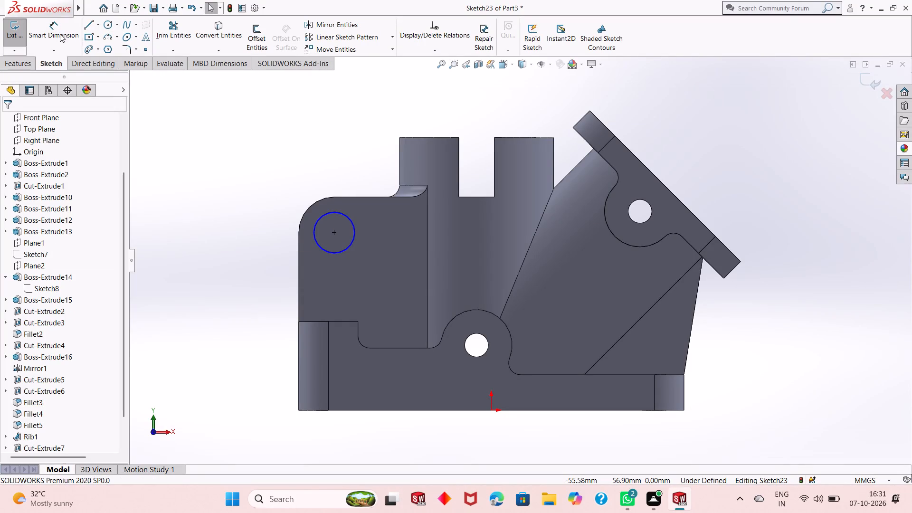
# Dimension the side block's circle to a 4 mm diameter.
pyautogui.click(60, 34)
pyautogui.click(321, 250)
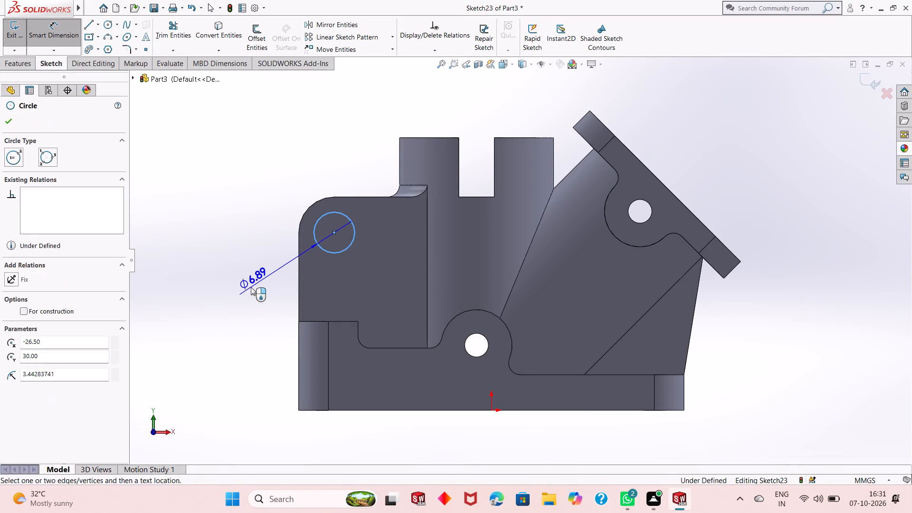
pyautogui.click(251, 287)
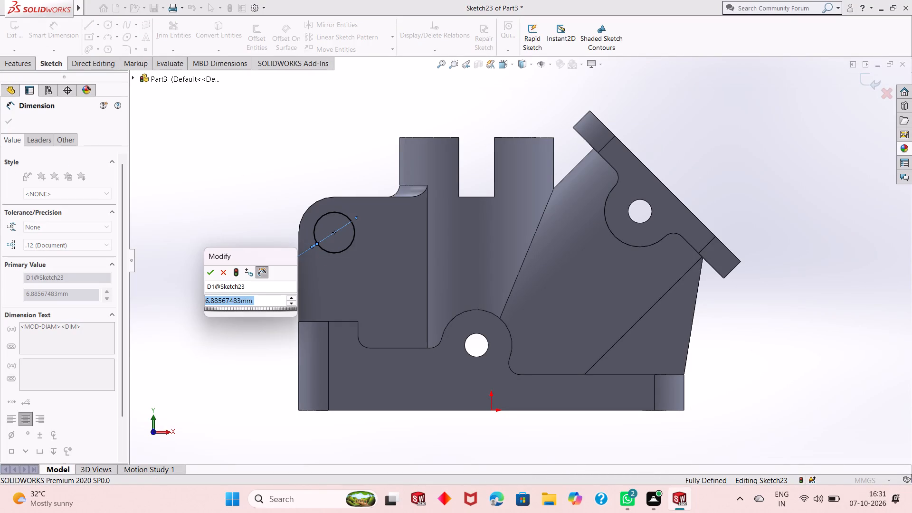
pyautogui.press('4')
pyautogui.press('Return')
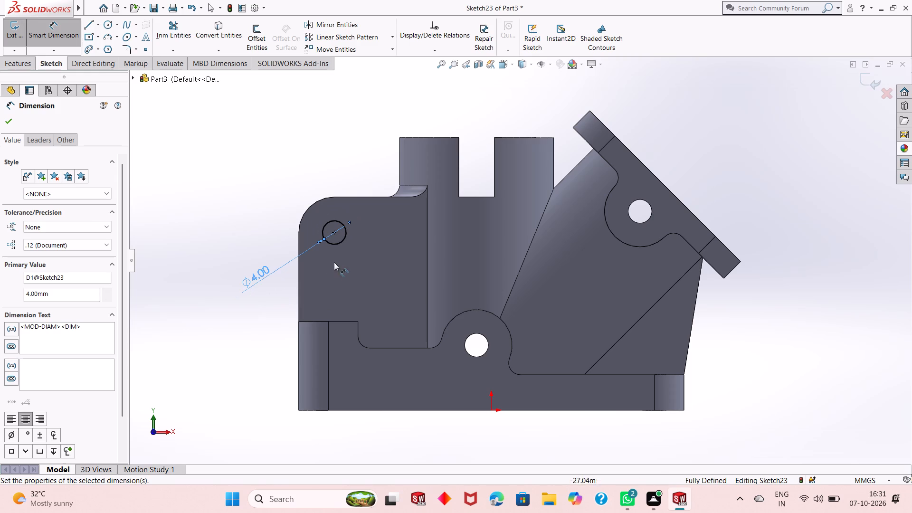
pyautogui.click(12, 123)
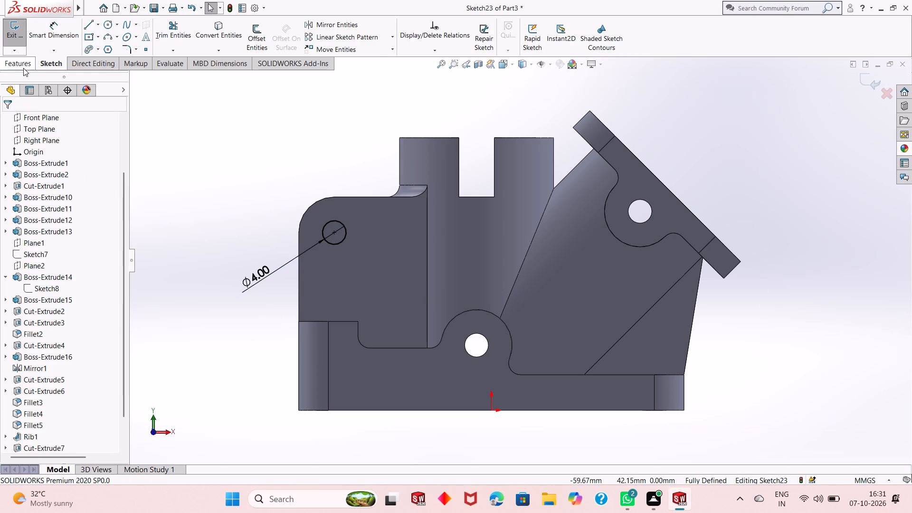
# Cut the side block's 4 mm circle through the block as an extruded cut with Through All.
pyautogui.click(23, 67)
pyautogui.click(155, 41)
pyautogui.moveTo(189, 182); pyautogui.dragTo(180, 246, button='middle')
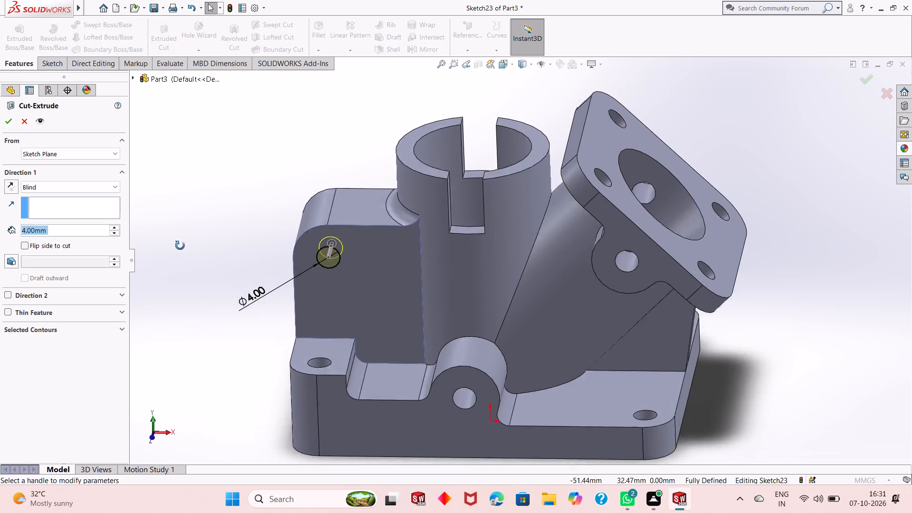
pyautogui.moveTo(180, 246); pyautogui.dragTo(160, 275, button='middle')
pyautogui.click(60, 183)
pyautogui.click(68, 207)
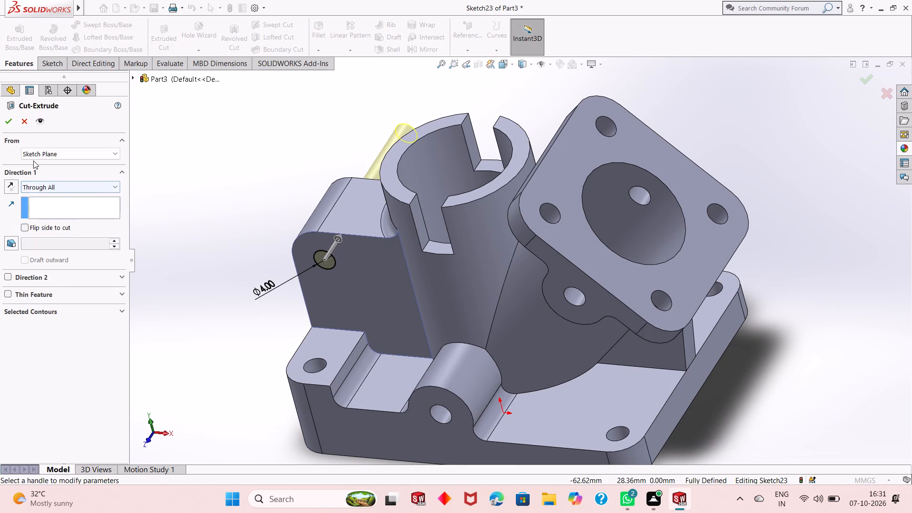
pyautogui.click(9, 123)
pyautogui.click(264, 245)
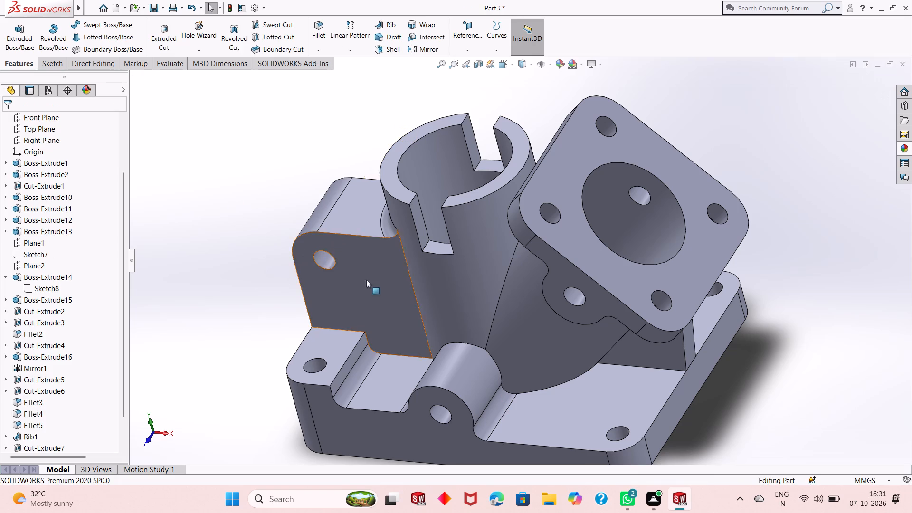
# Examine the housing from several sides, checking the side block's hole, the base plate's corner holes and the rib.
pyautogui.scroll(1, 397, 289)
pyautogui.moveTo(288, 303); pyautogui.dragTo(455, 227, button='middle')
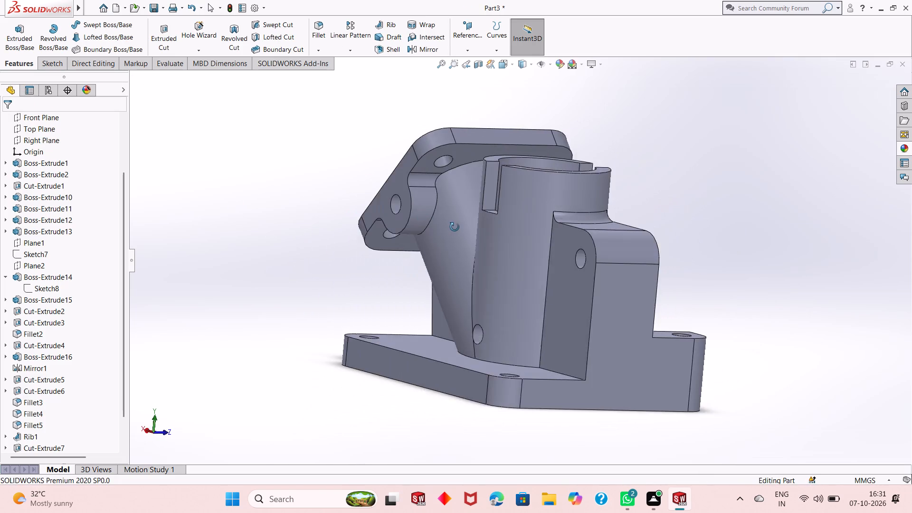
pyautogui.moveTo(455, 227); pyautogui.dragTo(403, 230, button='middle')
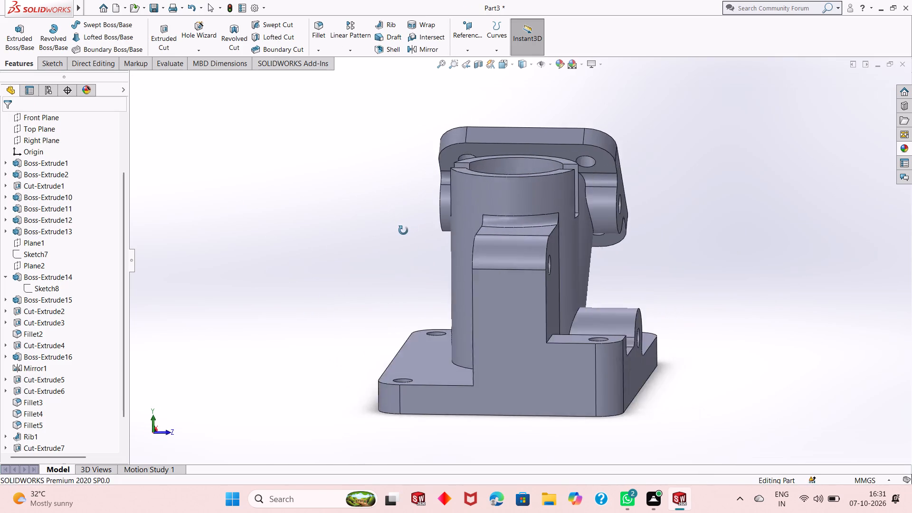
pyautogui.moveTo(403, 230); pyautogui.dragTo(280, 313, button='middle')
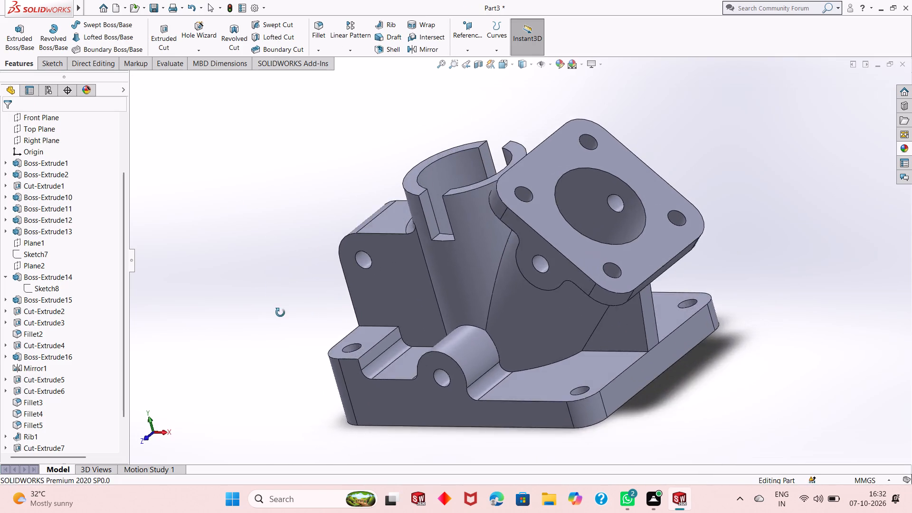
pyautogui.moveTo(280, 313); pyautogui.dragTo(293, 326, button='middle')
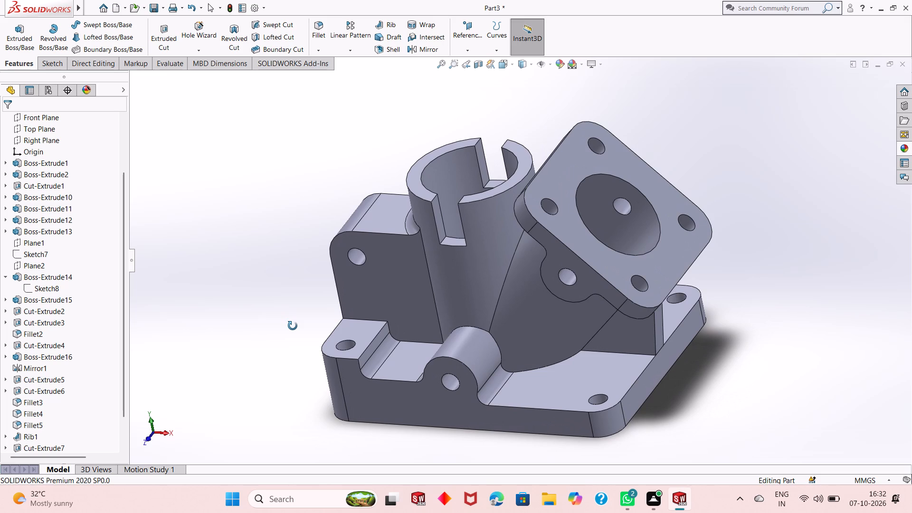
pyautogui.moveTo(293, 326); pyautogui.dragTo(294, 330, button='middle')
pyautogui.moveTo(535, 397); pyautogui.dragTo(541, 392, button='middle')
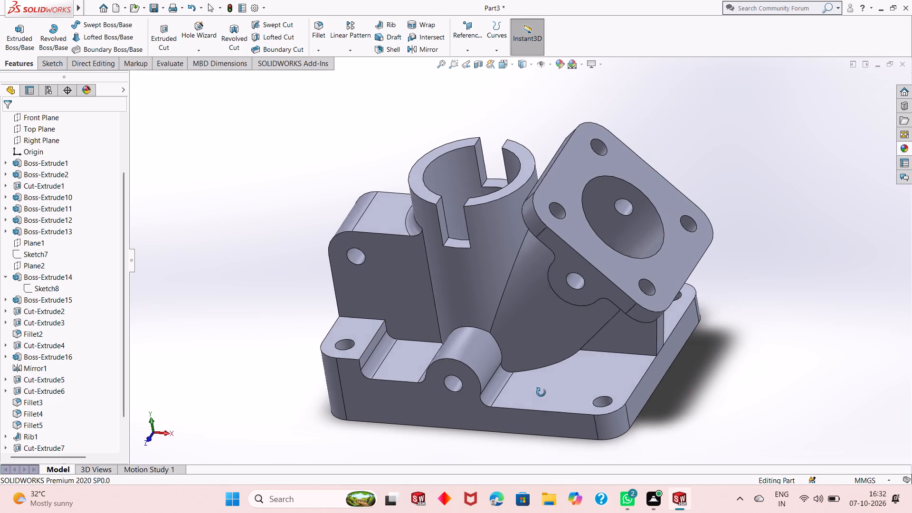
pyautogui.moveTo(541, 392); pyautogui.dragTo(524, 401, button='middle')
pyautogui.scroll(1, 524, 401)
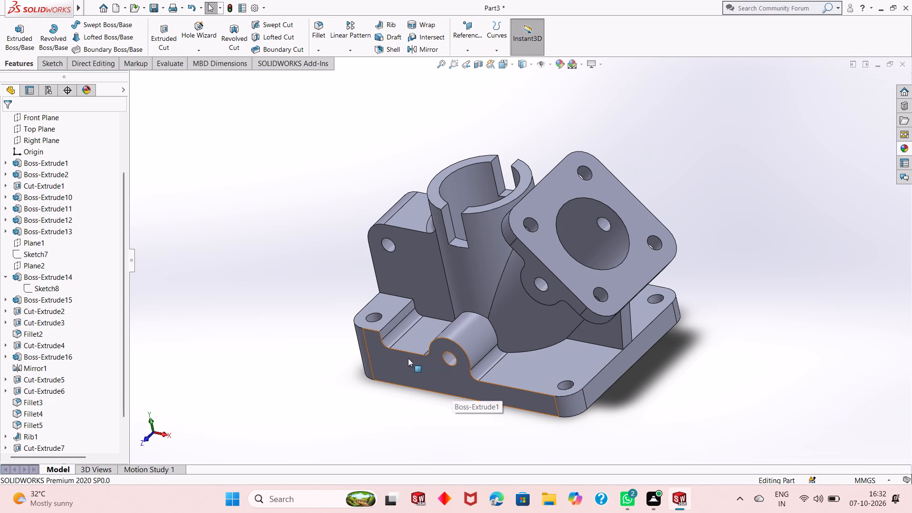
pyautogui.moveTo(465, 294); pyautogui.dragTo(485, 297, button='middle')
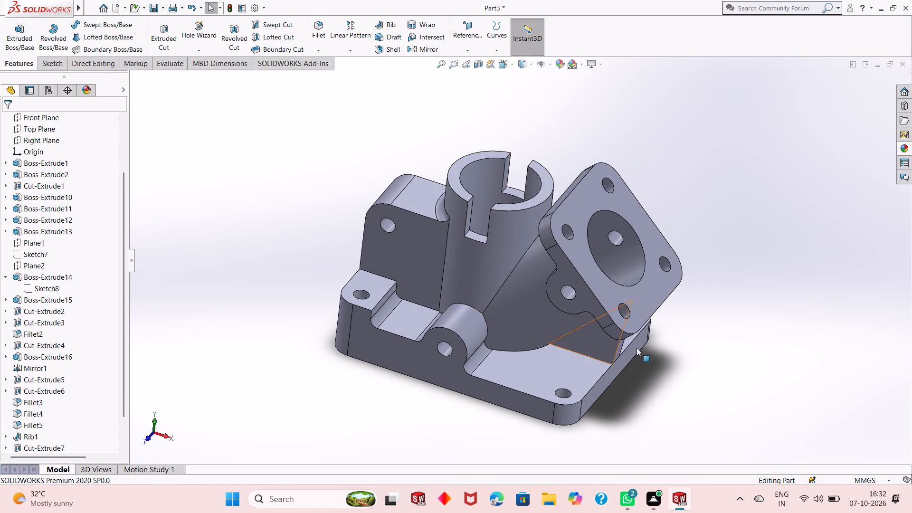
pyautogui.moveTo(671, 361); pyautogui.dragTo(642, 356, button='middle')
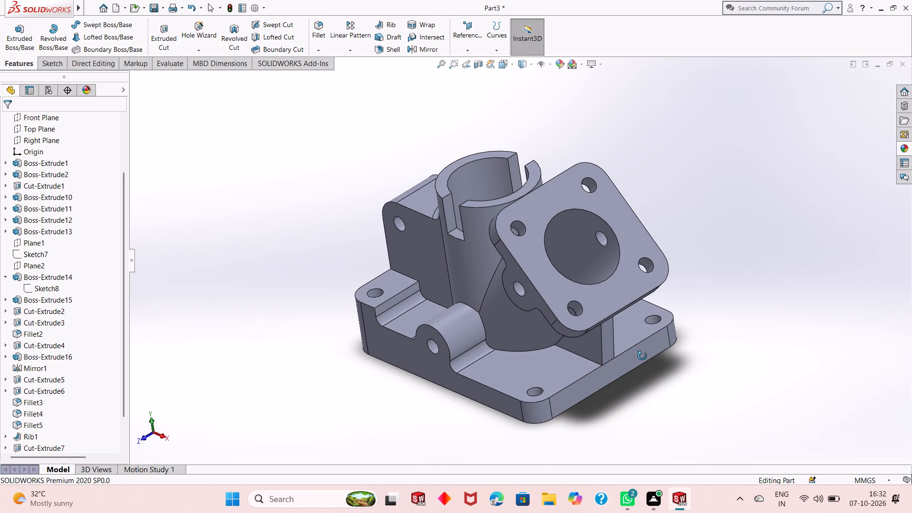
pyautogui.moveTo(642, 356); pyautogui.dragTo(673, 341, button='middle')
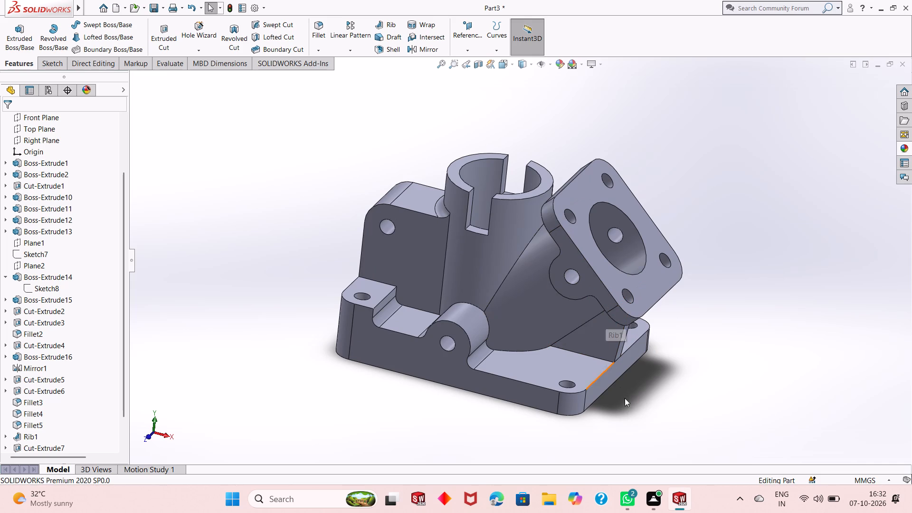
pyautogui.scroll(-2, 615, 402)
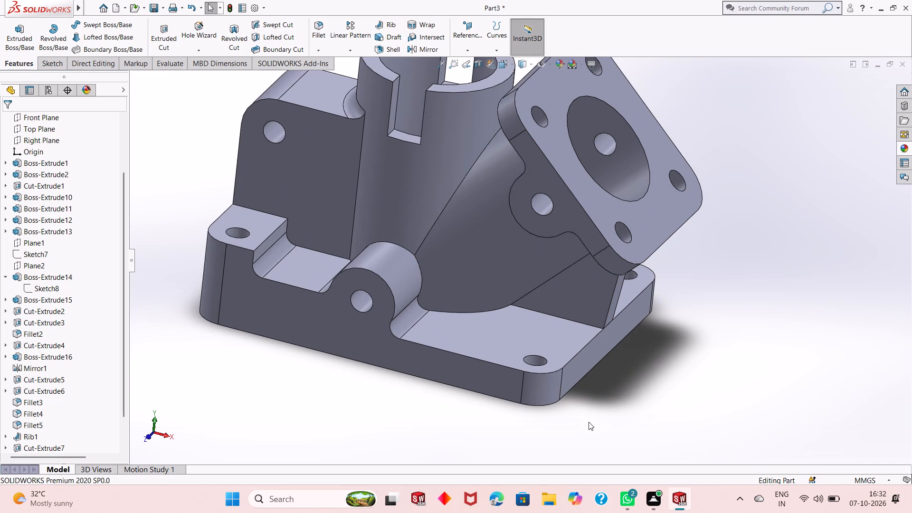
pyautogui.scroll(3, 588, 424)
pyautogui.scroll(1, 524, 361)
pyautogui.scroll(-1, 481, 252)
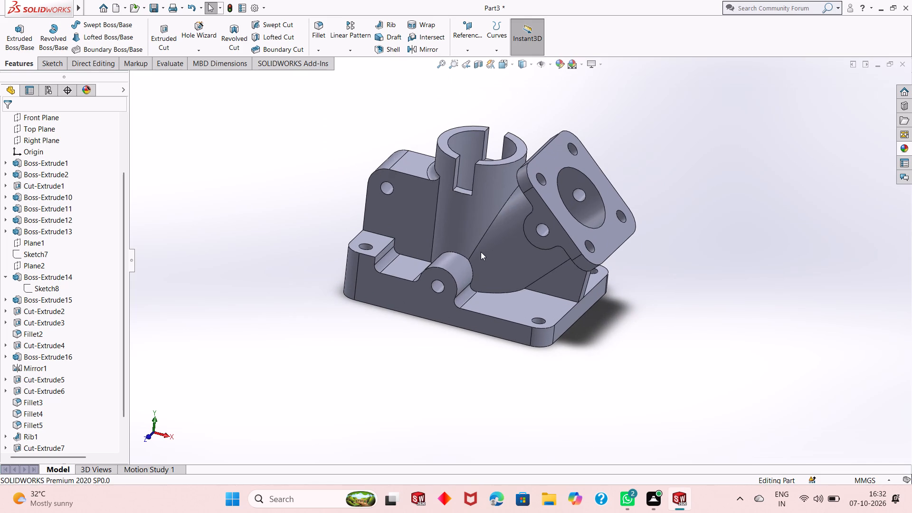
pyautogui.scroll(-2, 440, 137)
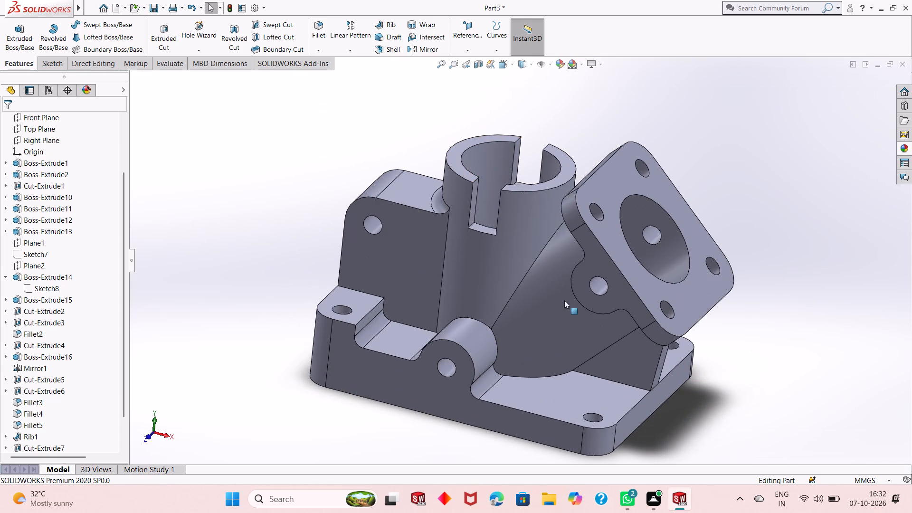
# Section the housing from the Front Plane, tilting and offsetting the section plane to examine the interior at different angles and depths.
pyautogui.scroll(1, 564, 300)
pyautogui.click(478, 66)
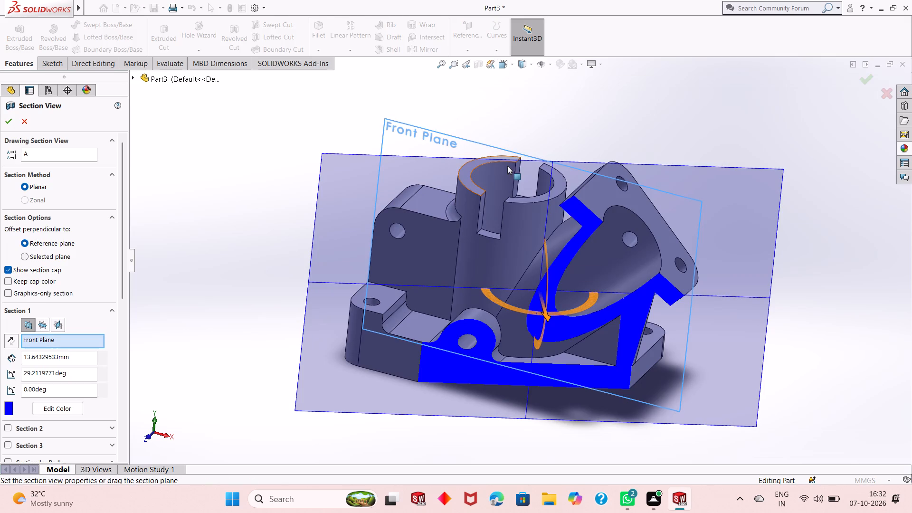
pyautogui.moveTo(571, 311); pyautogui.dragTo(554, 319)
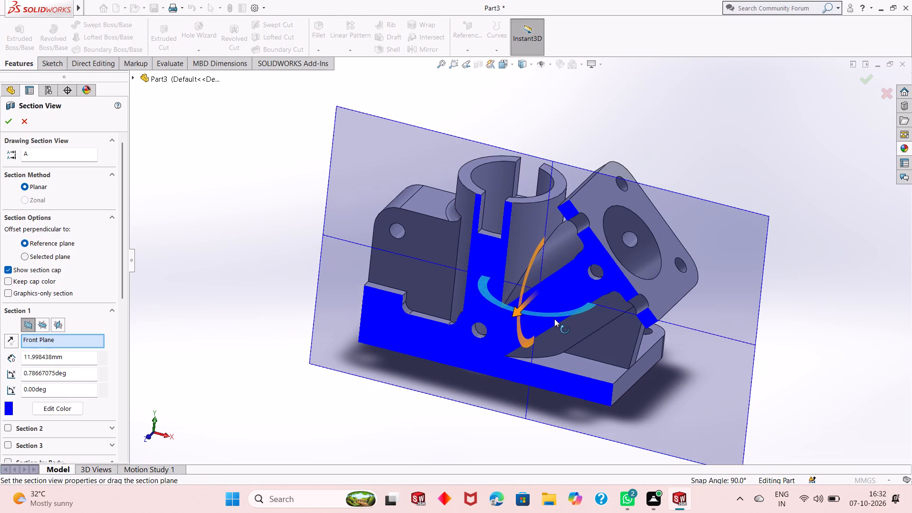
pyautogui.moveTo(554, 319); pyautogui.dragTo(579, 313)
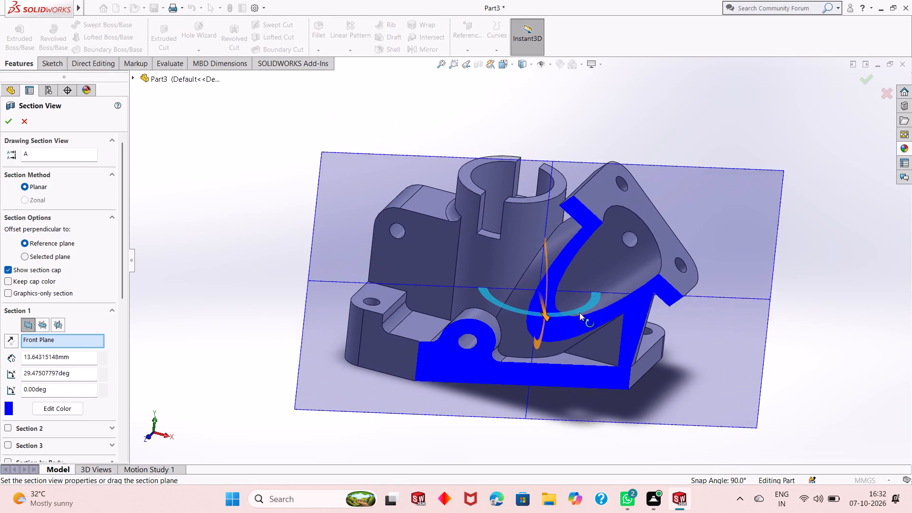
pyautogui.moveTo(579, 313); pyautogui.dragTo(580, 306)
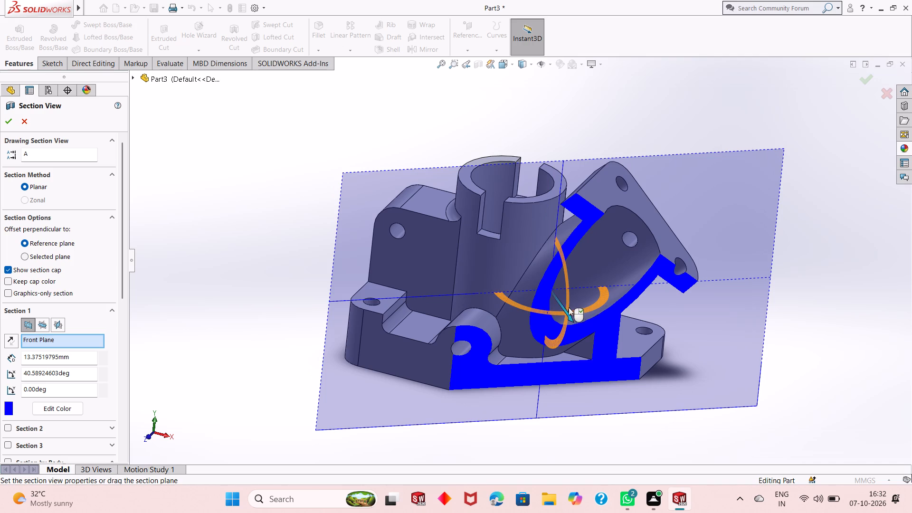
pyautogui.moveTo(571, 317); pyautogui.dragTo(556, 283)
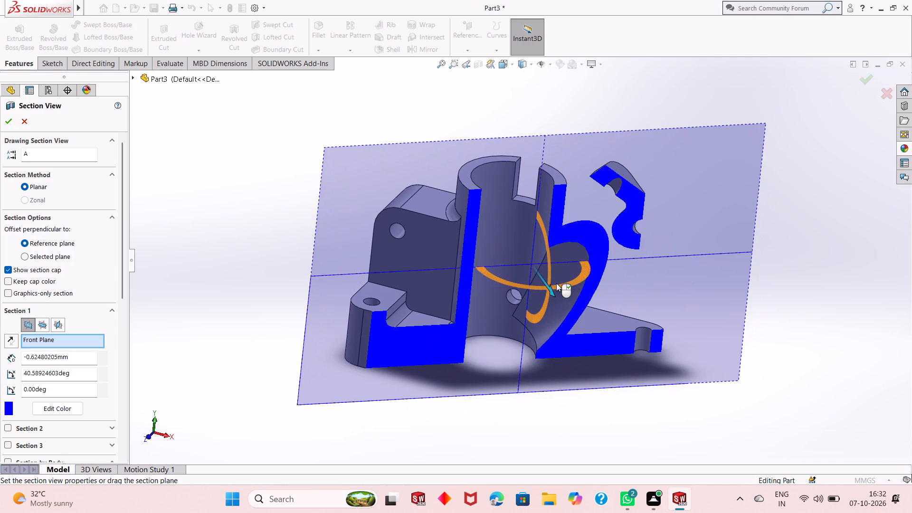
pyautogui.moveTo(556, 283); pyautogui.dragTo(584, 295)
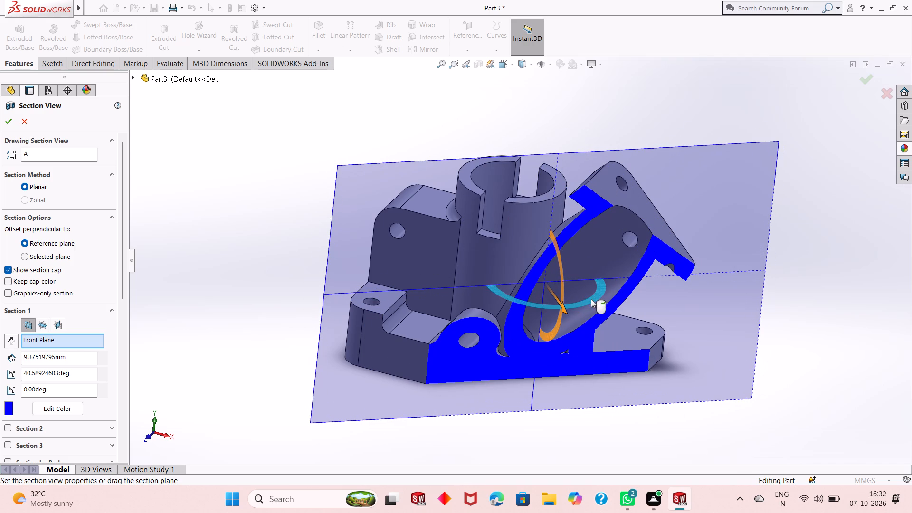
pyautogui.moveTo(591, 299); pyautogui.dragTo(605, 275)
pyautogui.click(593, 304)
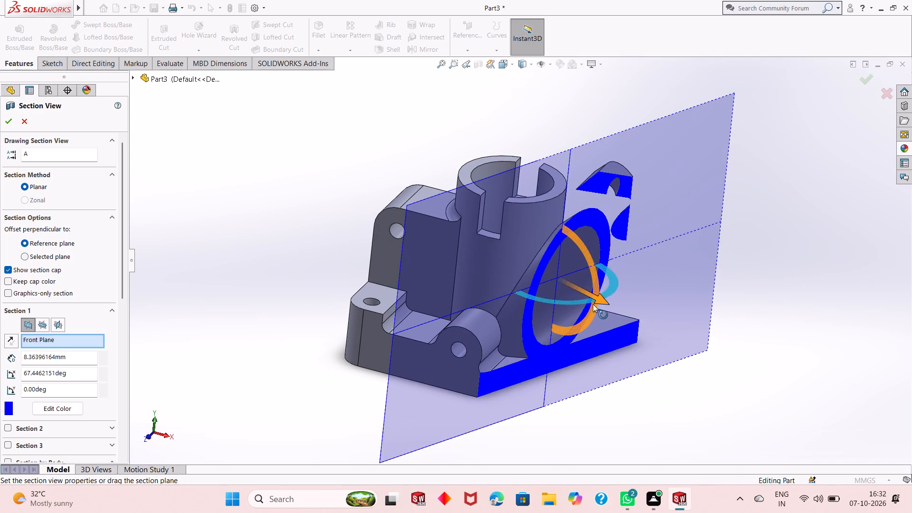
pyautogui.moveTo(600, 304); pyautogui.dragTo(566, 290)
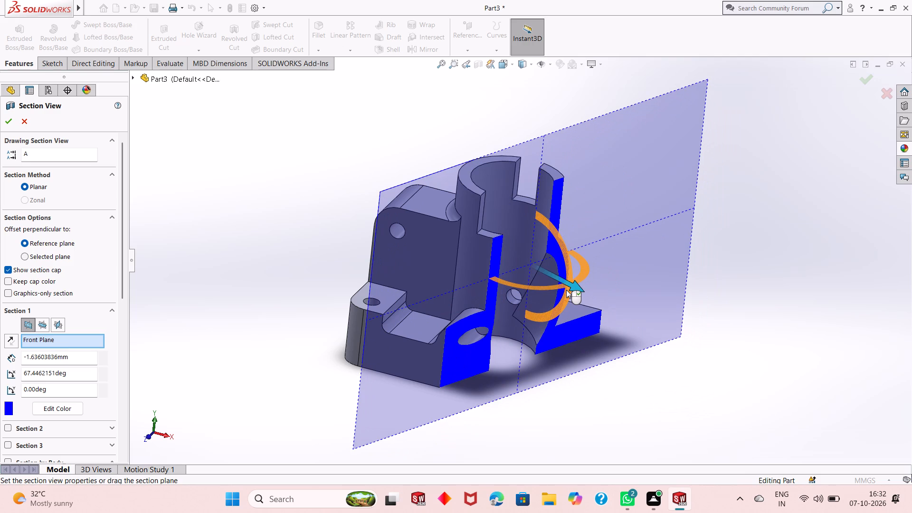
pyautogui.moveTo(566, 290); pyautogui.dragTo(551, 274)
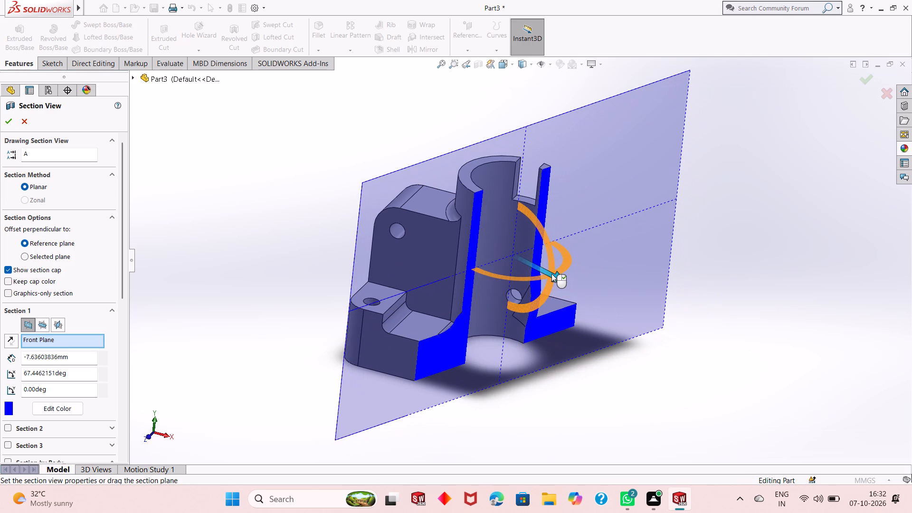
pyautogui.moveTo(551, 274); pyautogui.dragTo(595, 306)
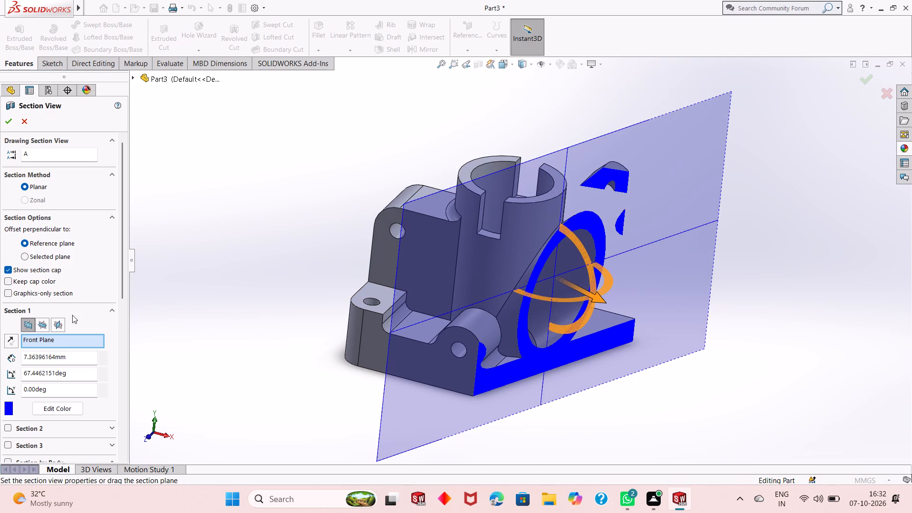
# Section the housing at the Front Plane with zero offset and angle, examine the bores and rib, and turn the section view off.
pyautogui.click(51, 327)
pyautogui.click(48, 327)
pyautogui.click(27, 327)
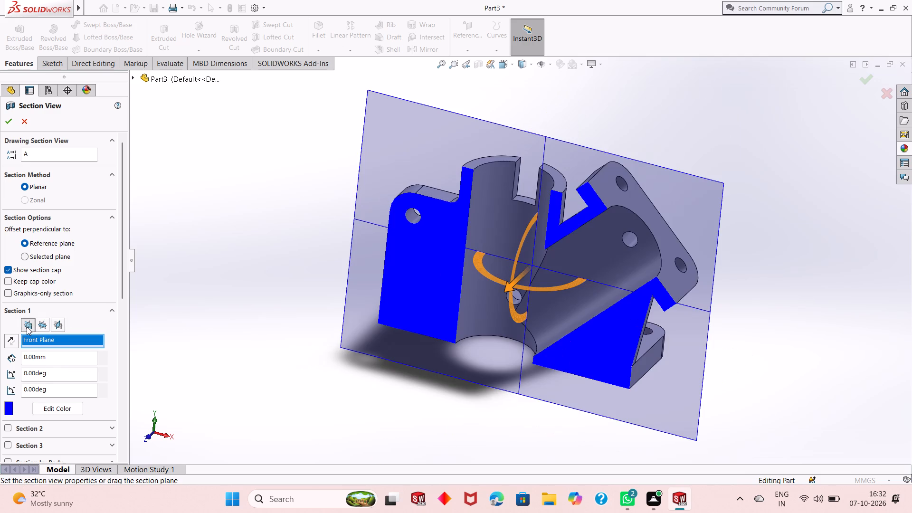
pyautogui.click(10, 123)
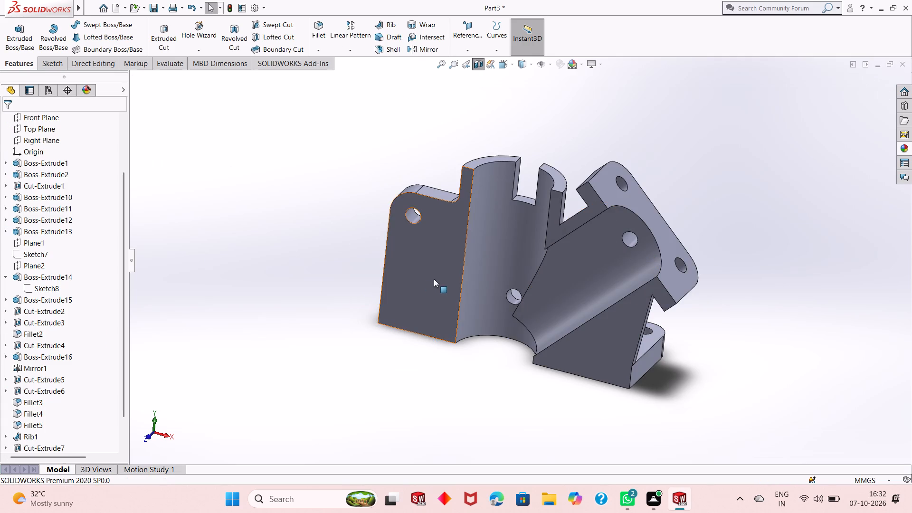
pyautogui.moveTo(438, 280); pyautogui.dragTo(484, 210, button='middle')
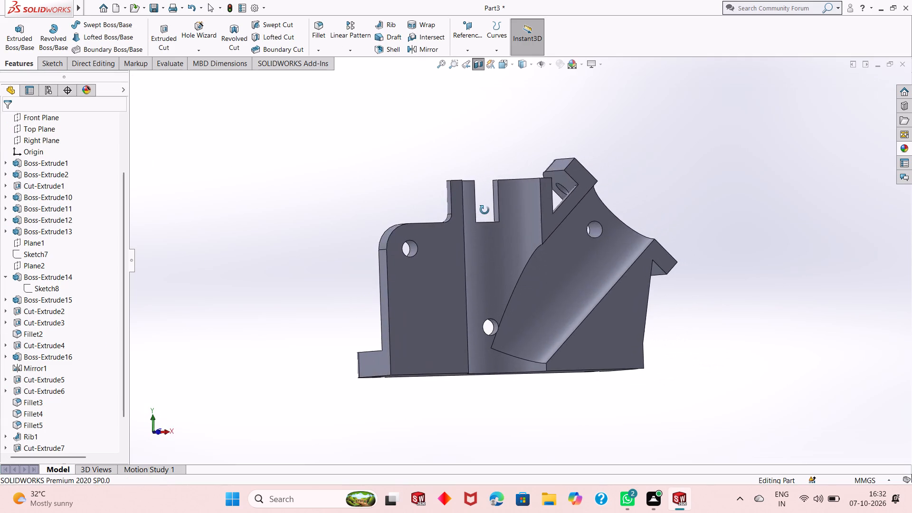
pyautogui.moveTo(484, 210); pyautogui.dragTo(456, 224, button='middle')
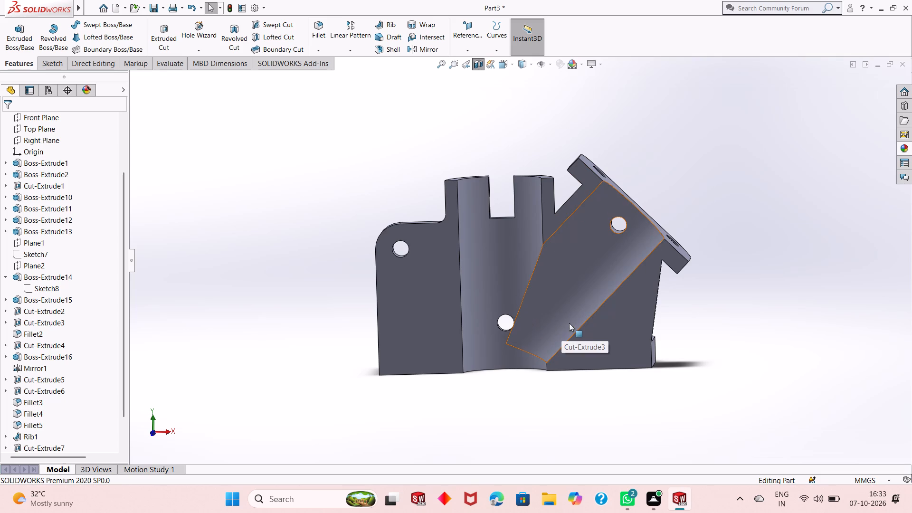
pyautogui.scroll(2, 569, 323)
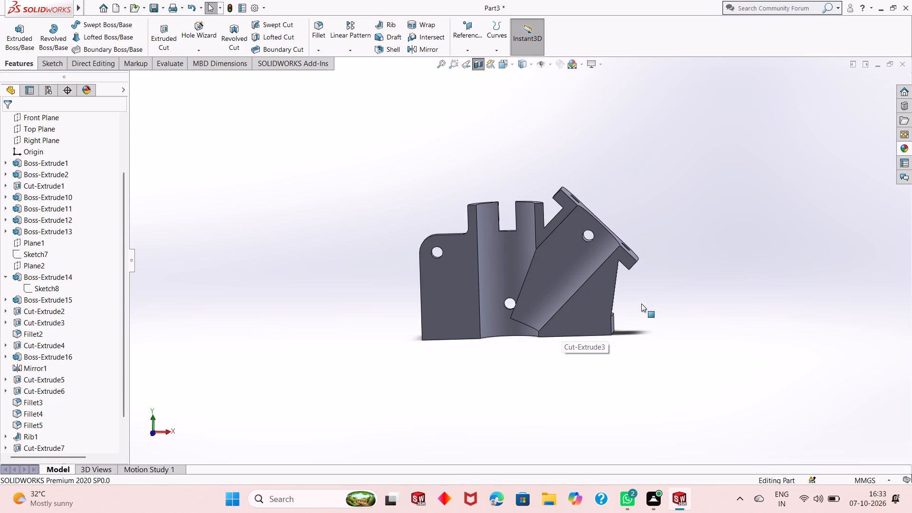
pyautogui.moveTo(641, 304); pyautogui.dragTo(627, 333, button='middle')
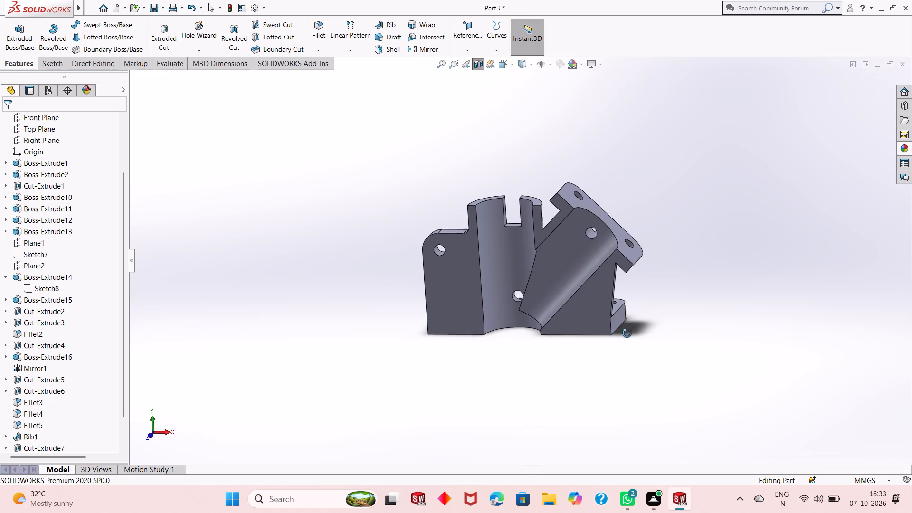
pyautogui.moveTo(627, 333); pyautogui.dragTo(624, 336, button='middle')
pyautogui.click(480, 69)
# Edit the whole part's colour appearance, trying pale cyan, violet and pure blue swatches, and choose a medium blue from the colour spectrum.
pyautogui.scroll(-1, 536, 232)
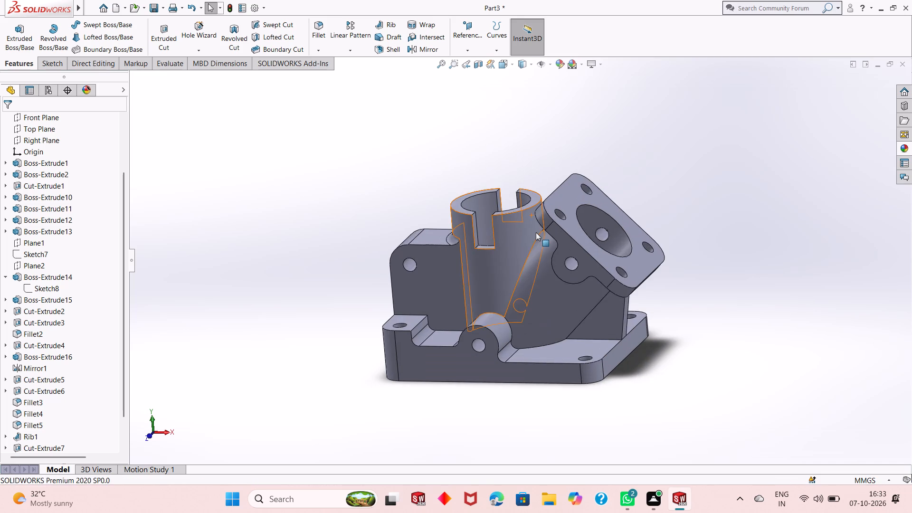
pyautogui.moveTo(536, 242); pyautogui.dragTo(522, 266, button='middle')
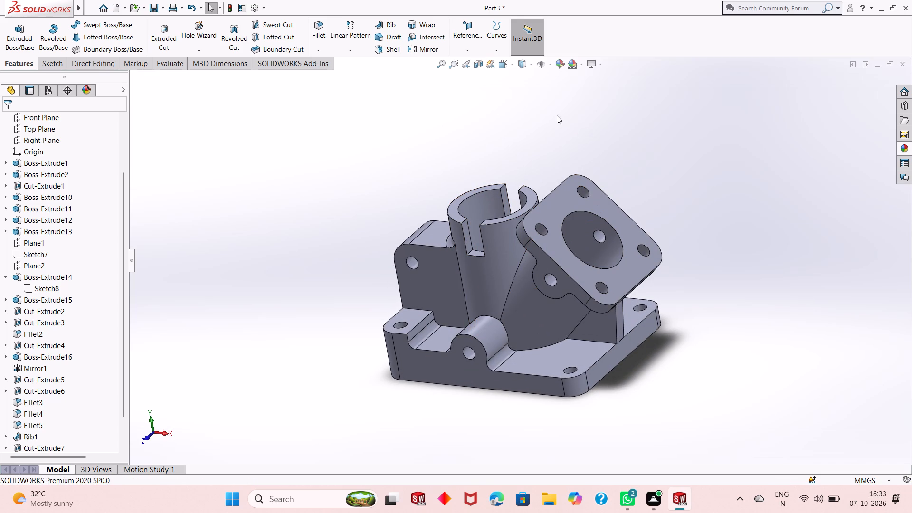
pyautogui.moveTo(658, 246); pyautogui.dragTo(686, 202, button='middle')
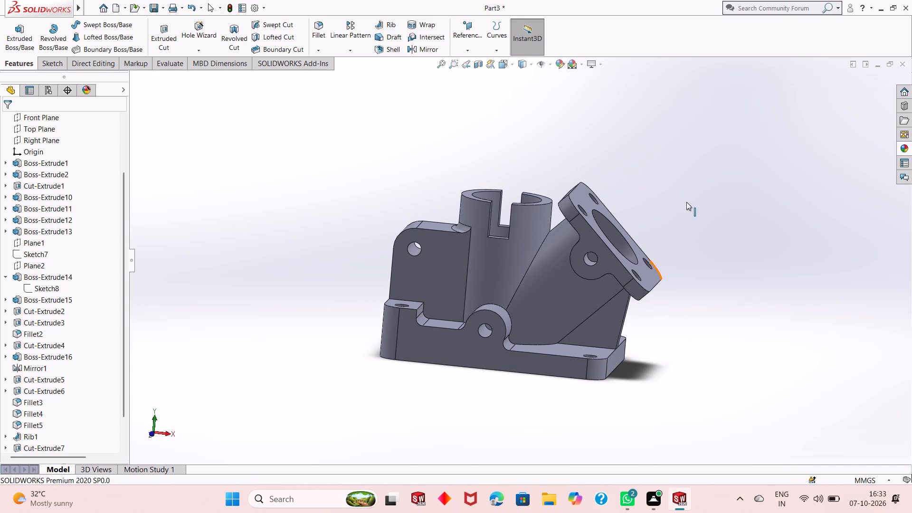
pyautogui.click(560, 66)
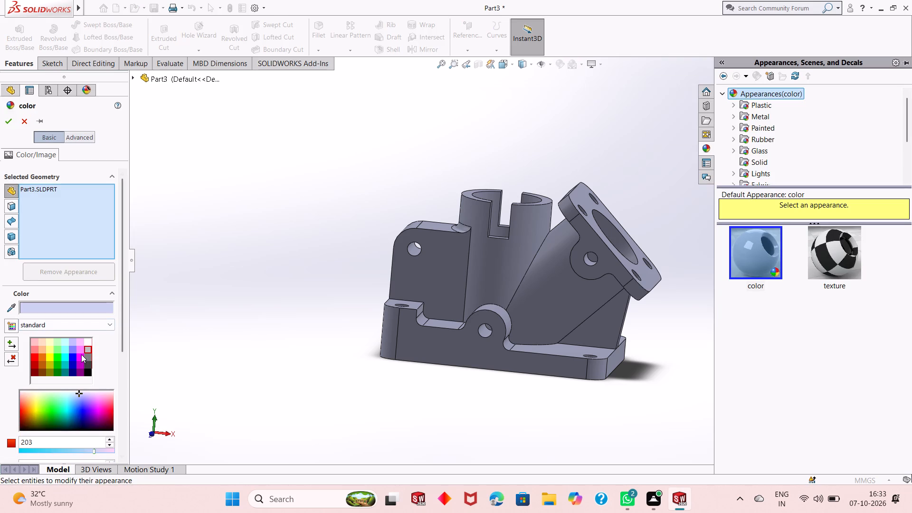
pyautogui.click(66, 345)
pyautogui.click(65, 350)
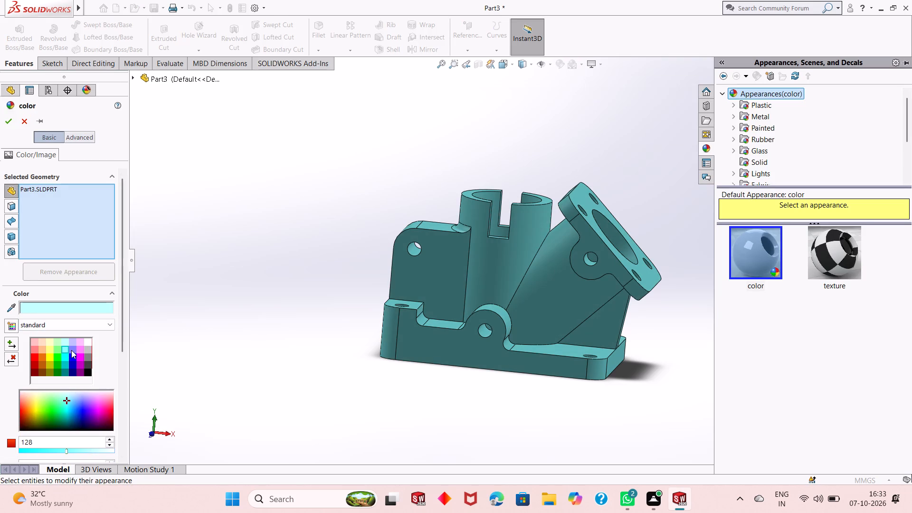
pyautogui.click(71, 350)
pyautogui.click(74, 348)
pyautogui.click(74, 342)
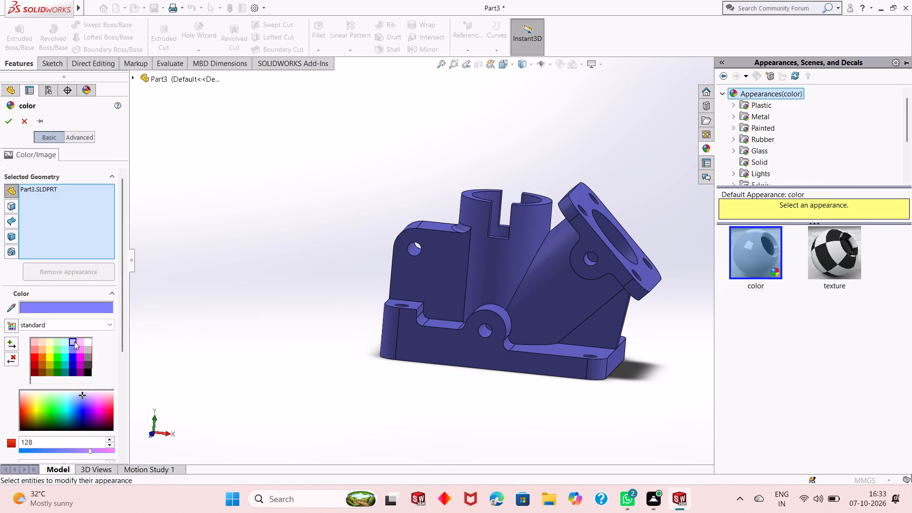
pyautogui.click(70, 354)
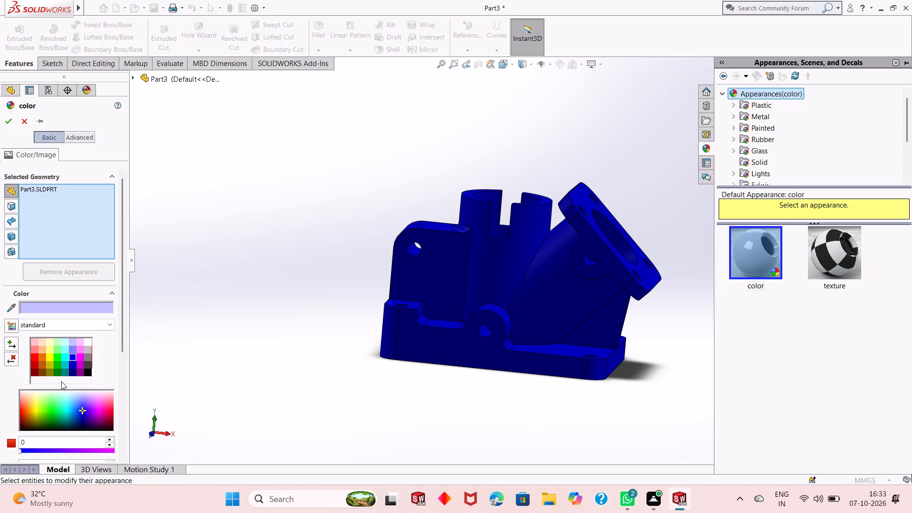
pyautogui.click(76, 401)
pyautogui.click(76, 403)
pyautogui.click(76, 402)
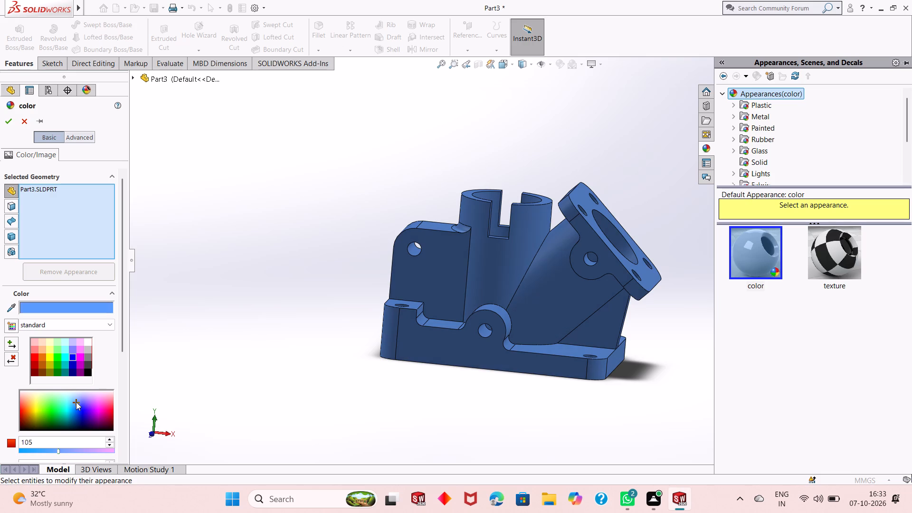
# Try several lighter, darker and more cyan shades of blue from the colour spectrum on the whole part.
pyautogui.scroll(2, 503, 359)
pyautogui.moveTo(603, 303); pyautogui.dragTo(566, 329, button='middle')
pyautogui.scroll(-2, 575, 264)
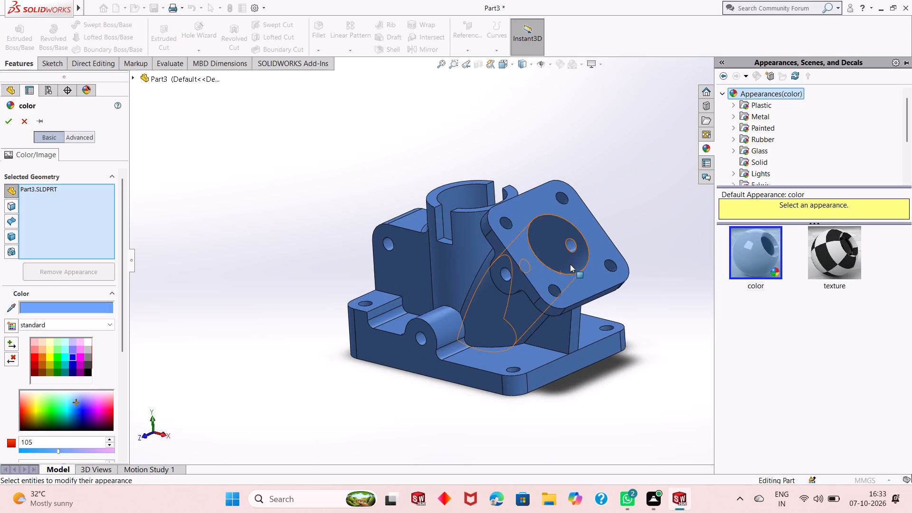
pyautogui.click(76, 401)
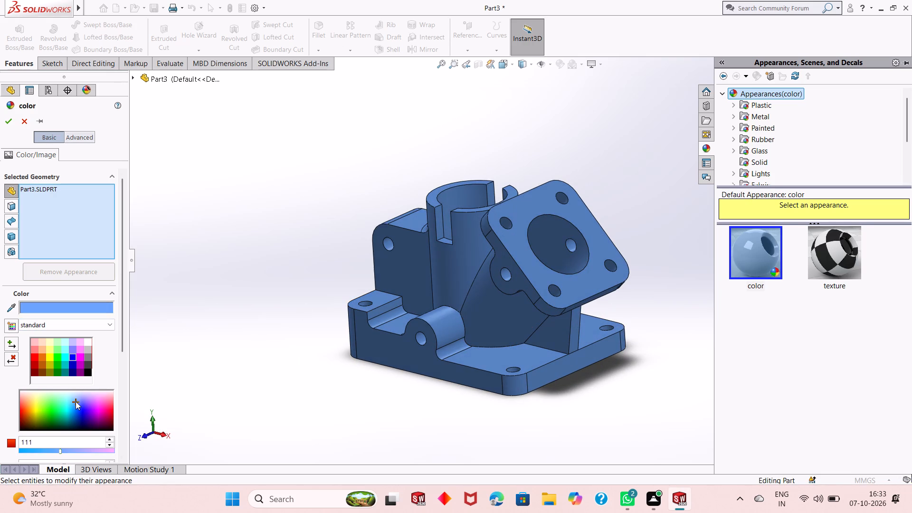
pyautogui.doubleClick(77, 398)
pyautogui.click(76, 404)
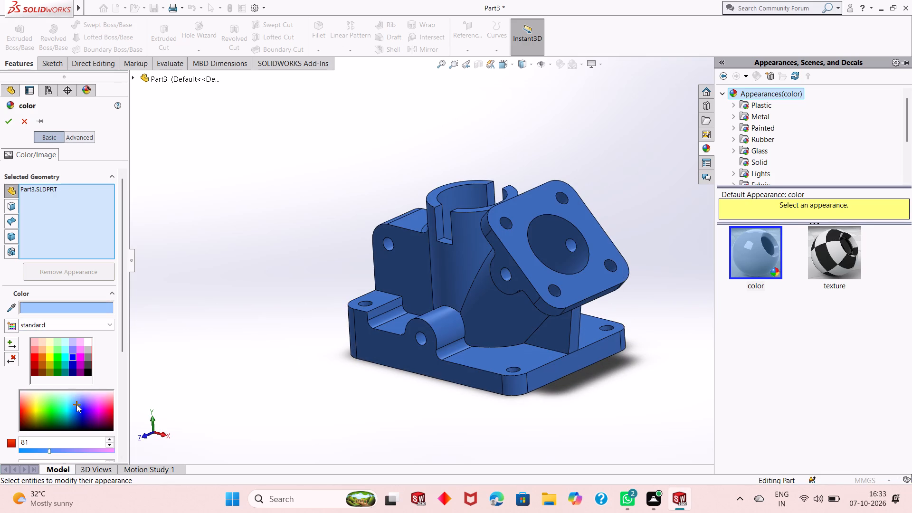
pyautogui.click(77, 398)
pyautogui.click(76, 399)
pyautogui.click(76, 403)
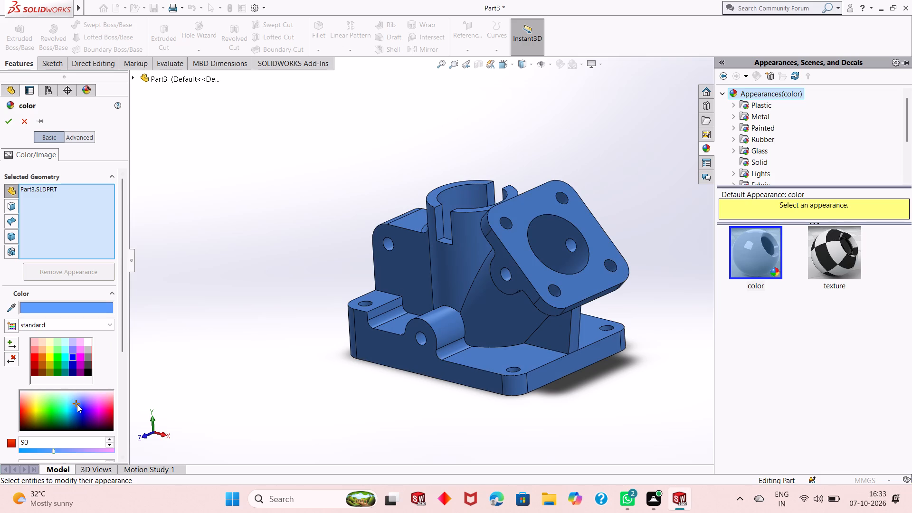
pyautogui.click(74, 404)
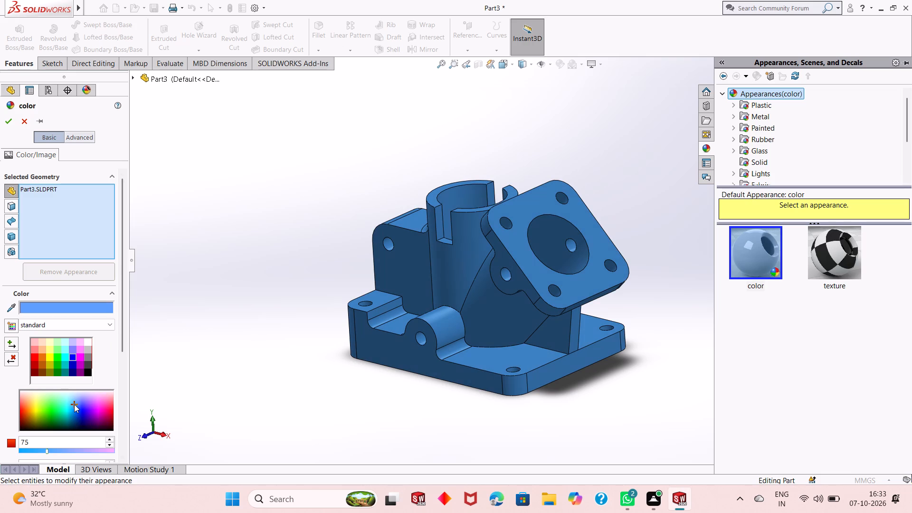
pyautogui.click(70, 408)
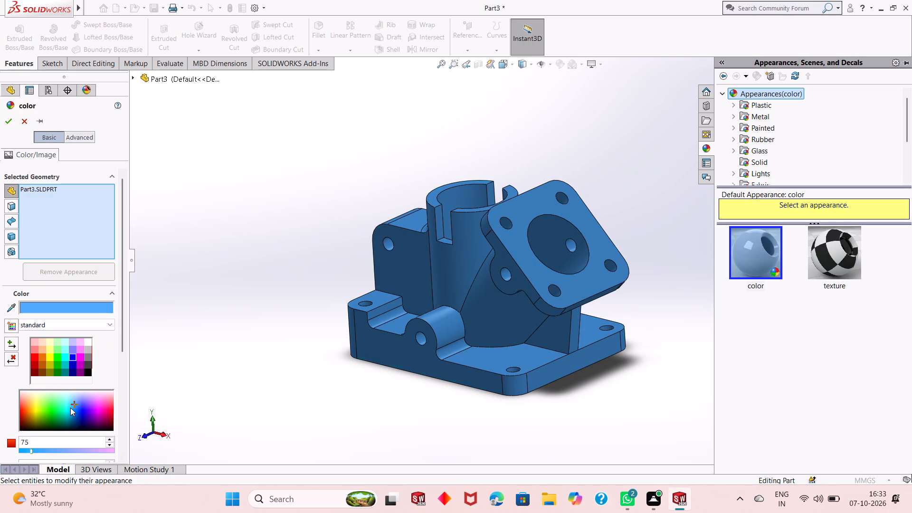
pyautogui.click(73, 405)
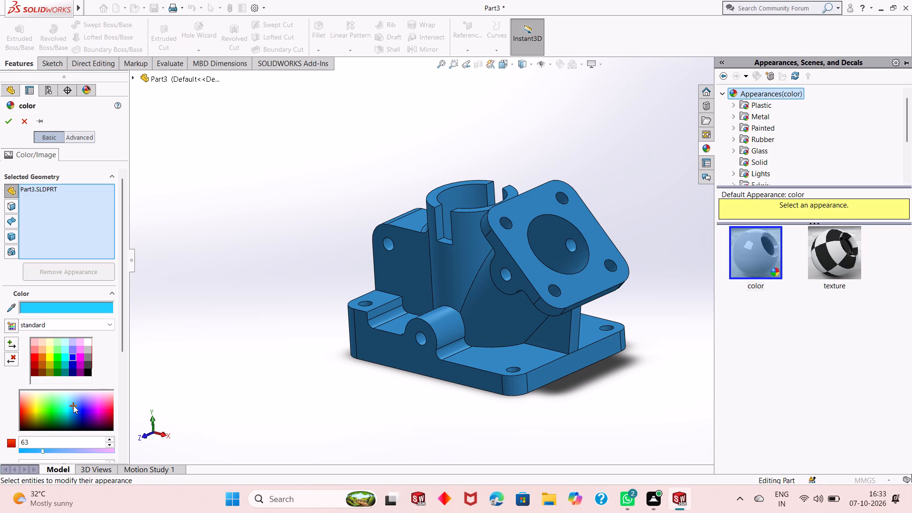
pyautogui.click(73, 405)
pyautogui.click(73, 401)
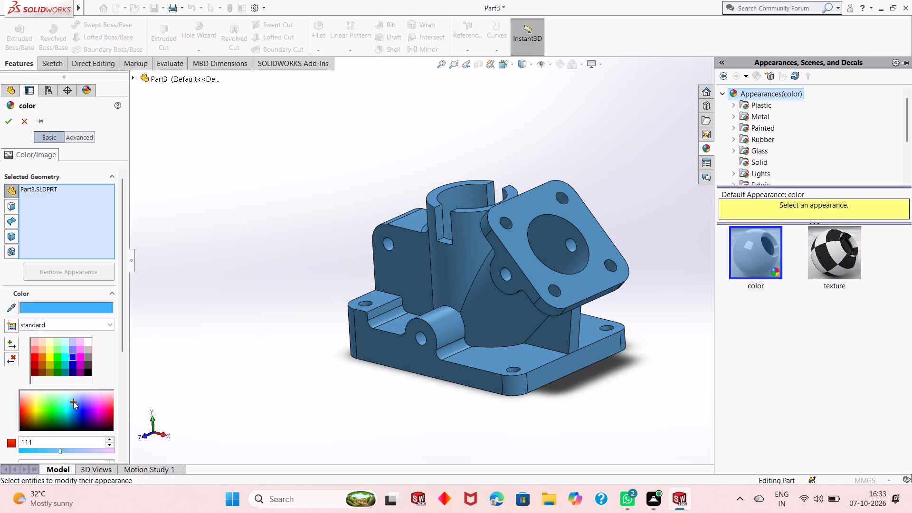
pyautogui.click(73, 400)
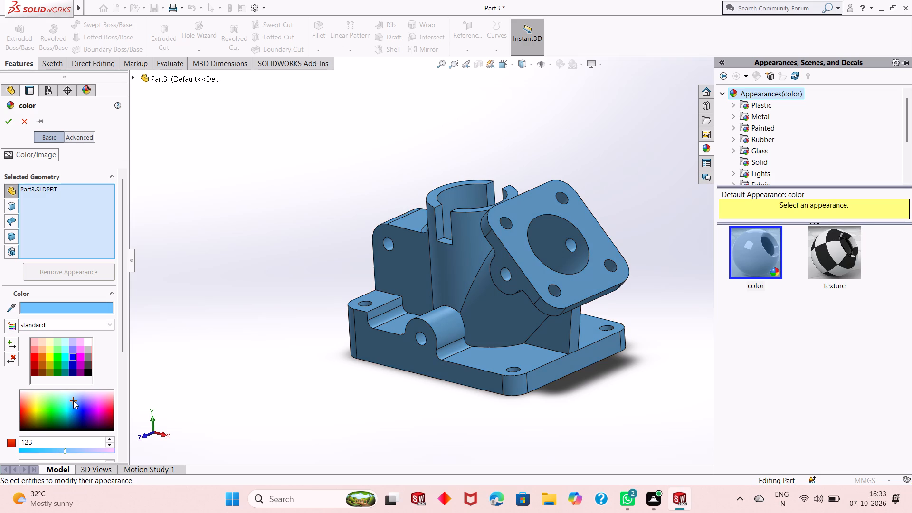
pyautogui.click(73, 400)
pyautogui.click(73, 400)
# Compare further blue shades in the spectrum, settle on a sky blue with red value 98, and apply it to the whole part.
pyautogui.click(76, 402)
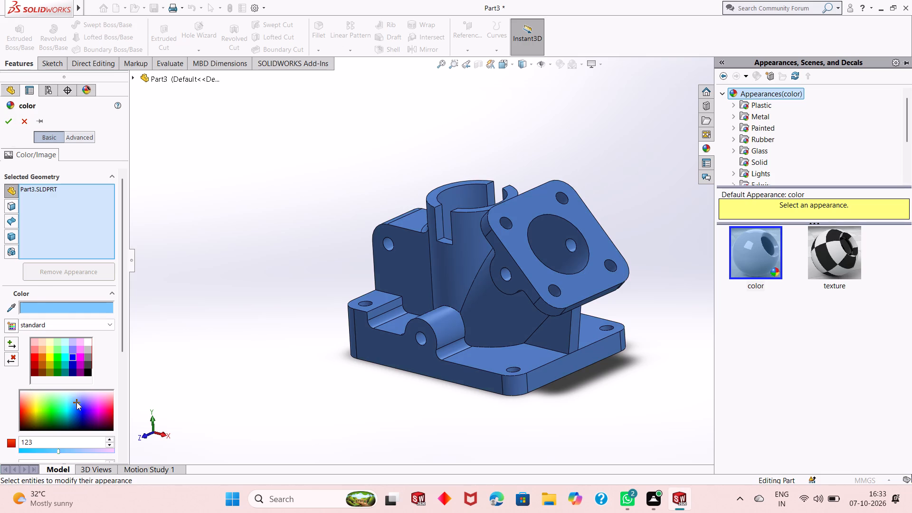
pyautogui.click(76, 402)
pyautogui.click(76, 399)
pyautogui.click(73, 399)
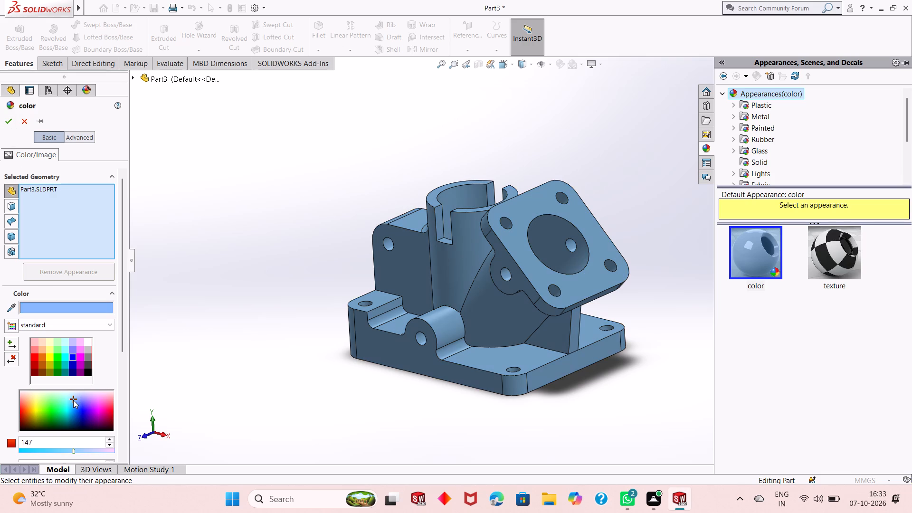
pyautogui.click(74, 400)
pyautogui.click(74, 401)
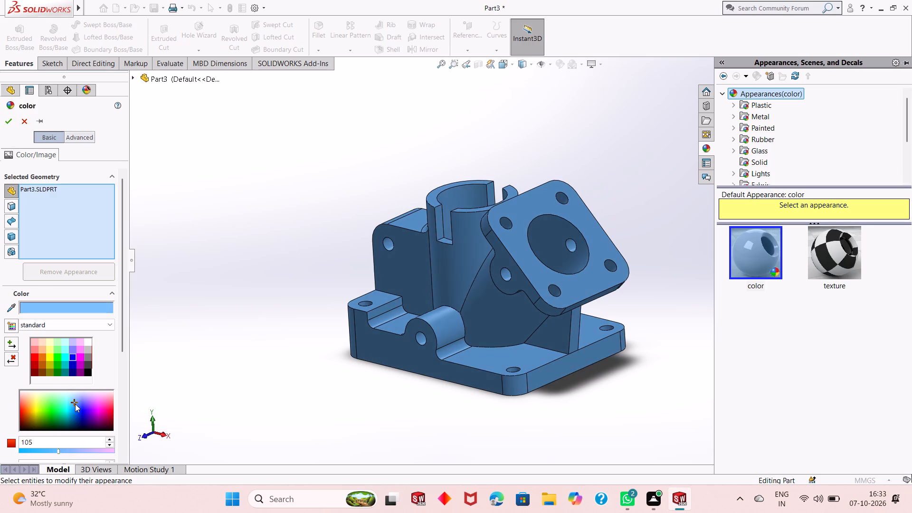
pyautogui.click(75, 404)
pyautogui.click(77, 404)
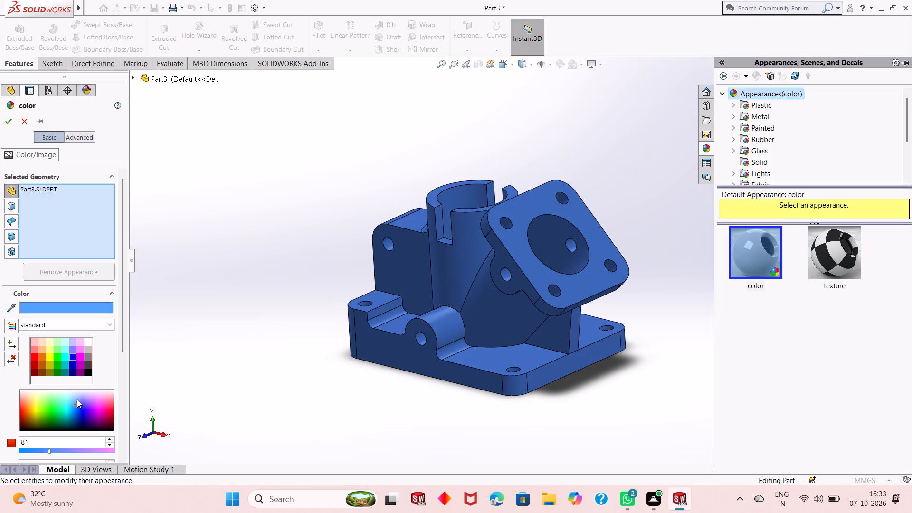
pyautogui.click(77, 399)
pyautogui.click(76, 399)
pyautogui.click(73, 400)
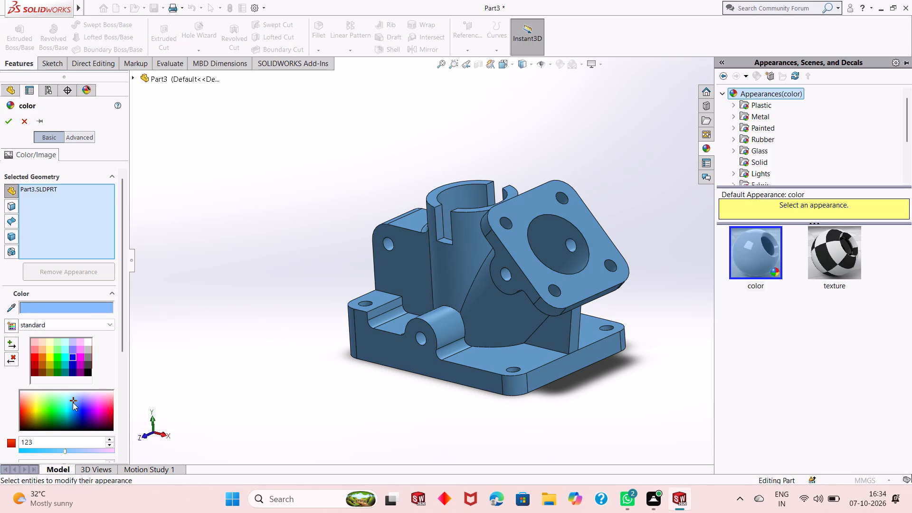
pyautogui.click(73, 402)
pyautogui.click(4, 118)
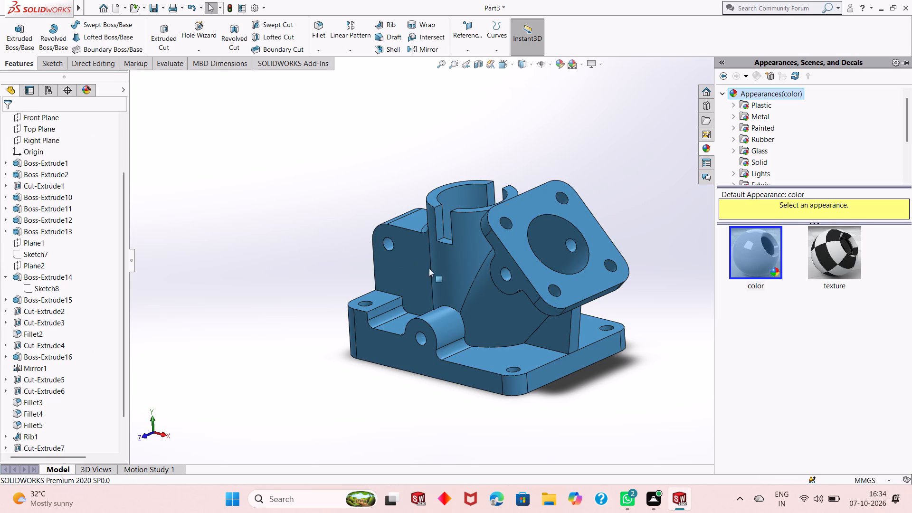
# Apply the polished aluminum metal appearance to the large bore through the angled square flange.
pyautogui.click(683, 290)
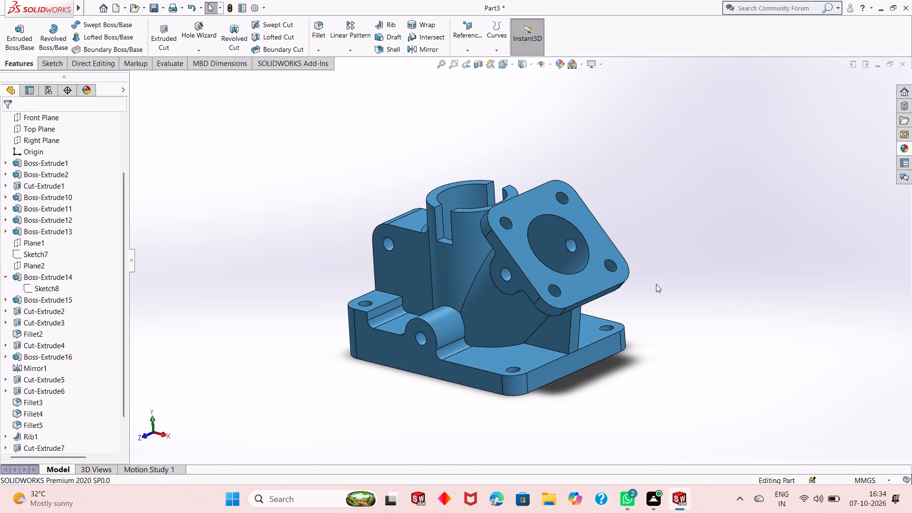
pyautogui.click(903, 146)
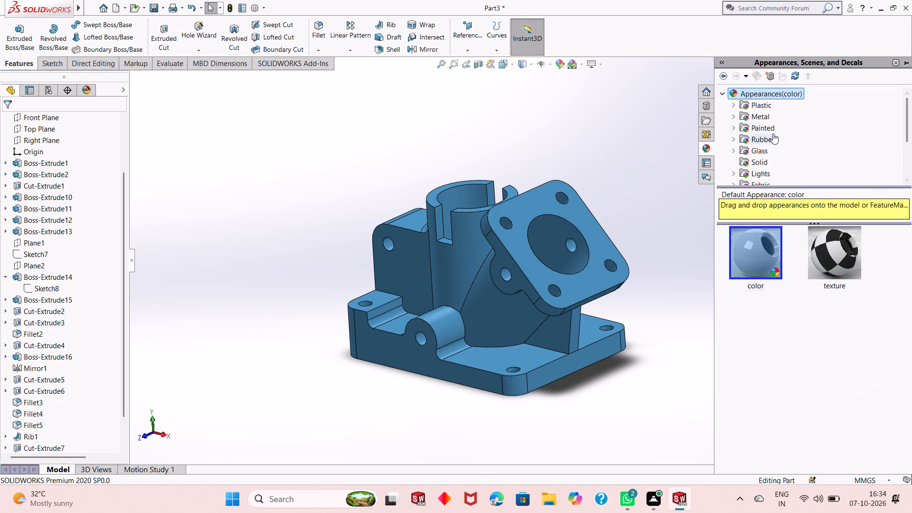
pyautogui.click(767, 113)
pyautogui.moveTo(754, 316); pyautogui.dragTo(552, 251)
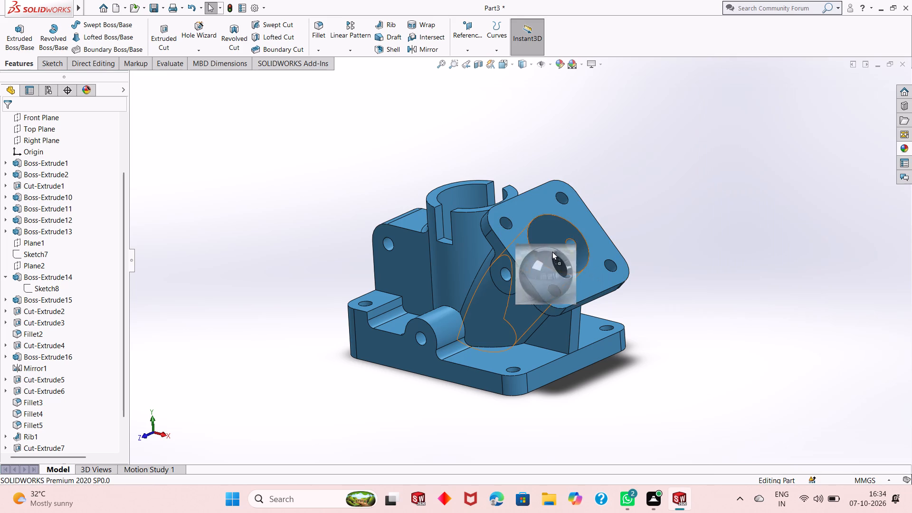
pyautogui.moveTo(552, 251); pyautogui.dragTo(551, 222)
pyautogui.click(566, 221)
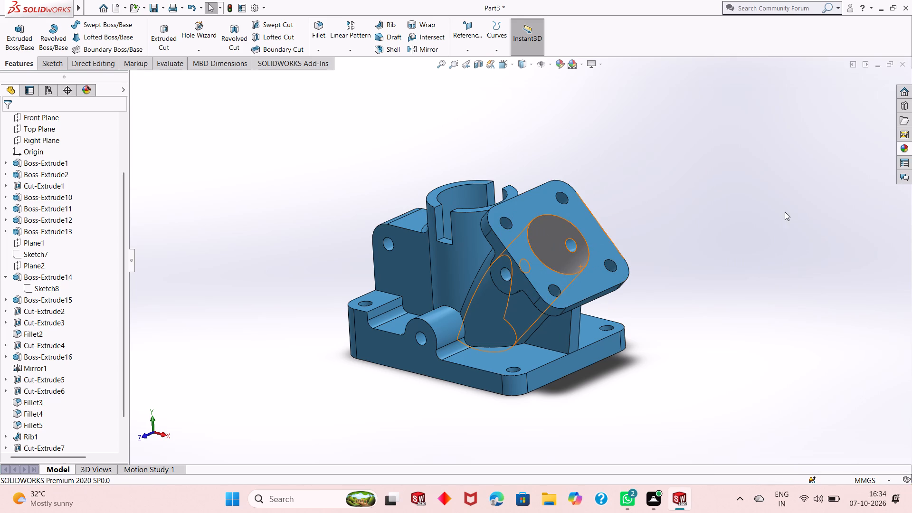
# Apply the polished aluminum appearance to the cross hole feature in the lug beside the angled flange.
pyautogui.moveTo(752, 235); pyautogui.dragTo(736, 260, button='middle')
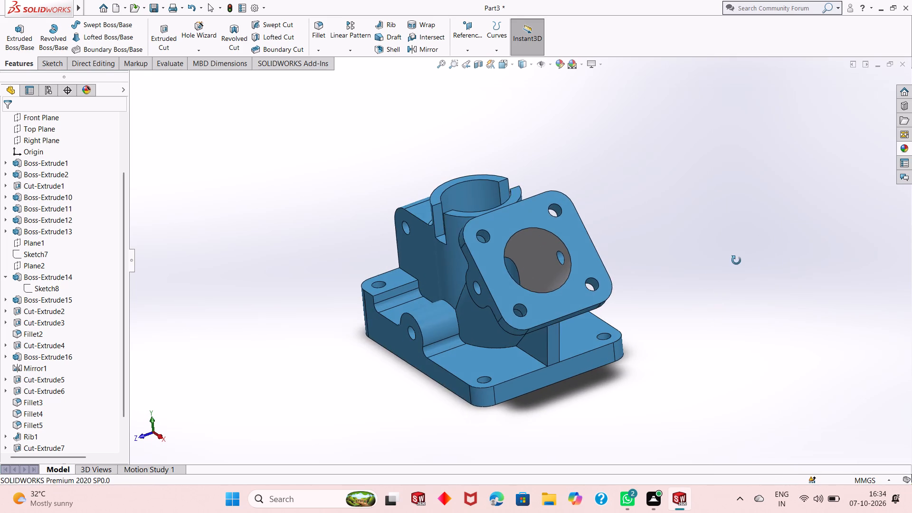
pyautogui.moveTo(736, 260); pyautogui.dragTo(741, 260, button='middle')
pyautogui.click(909, 150)
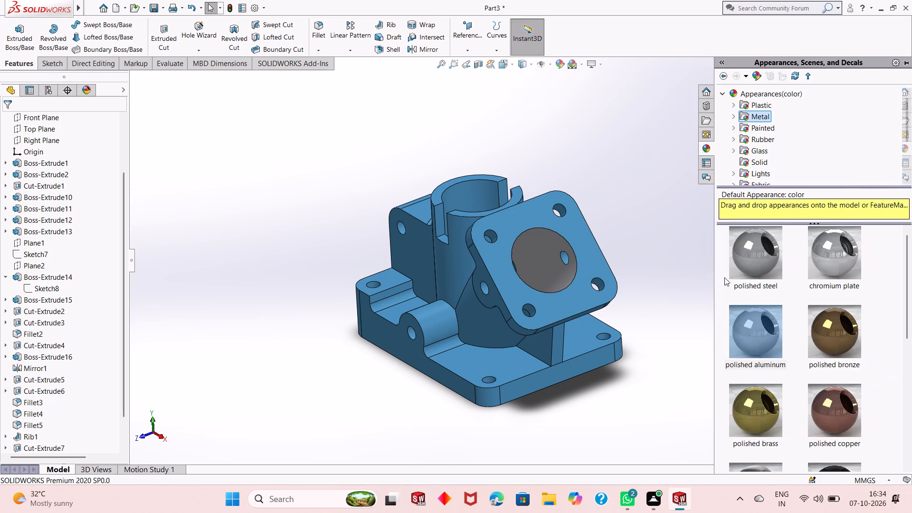
pyautogui.moveTo(757, 332); pyautogui.dragTo(488, 287)
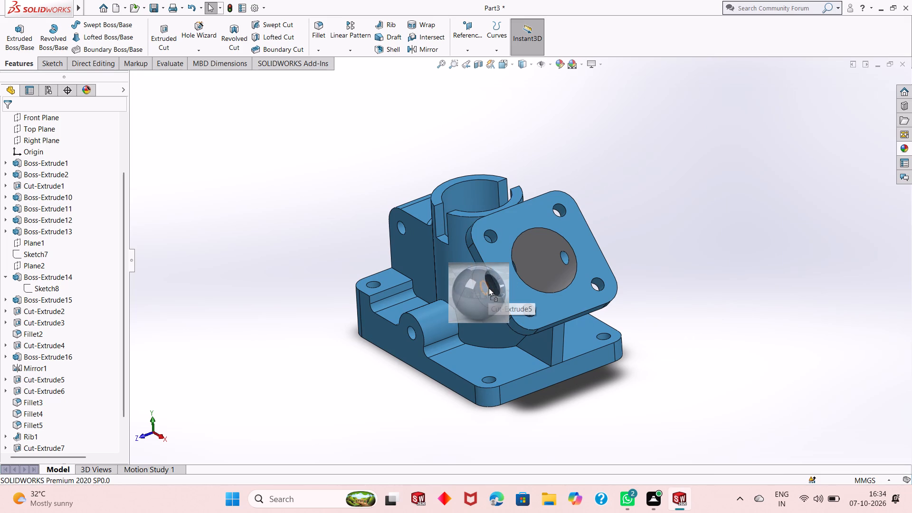
pyautogui.moveTo(488, 287); pyautogui.dragTo(484, 287)
pyautogui.click(484, 287)
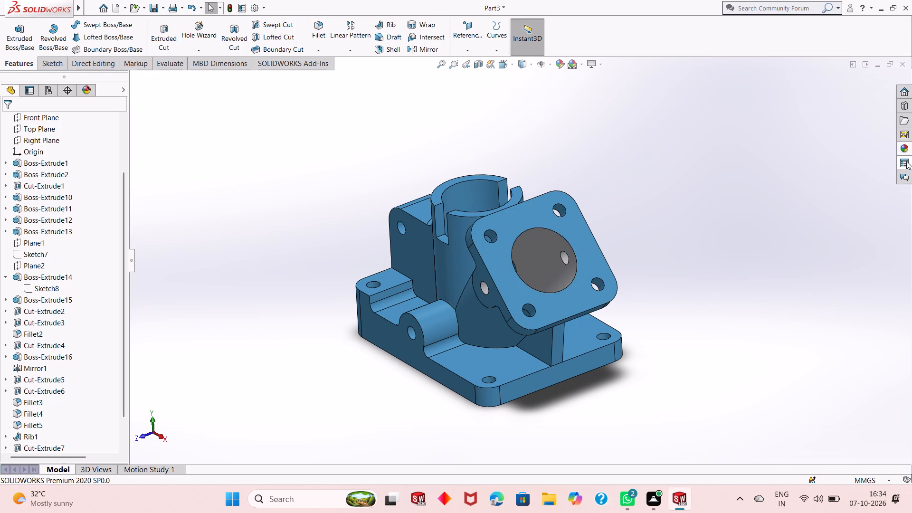
# Apply the polished aluminum appearance to the cut feature forming the angled flange's four corner holes.
pyautogui.click(906, 151)
pyautogui.moveTo(774, 340); pyautogui.dragTo(601, 285)
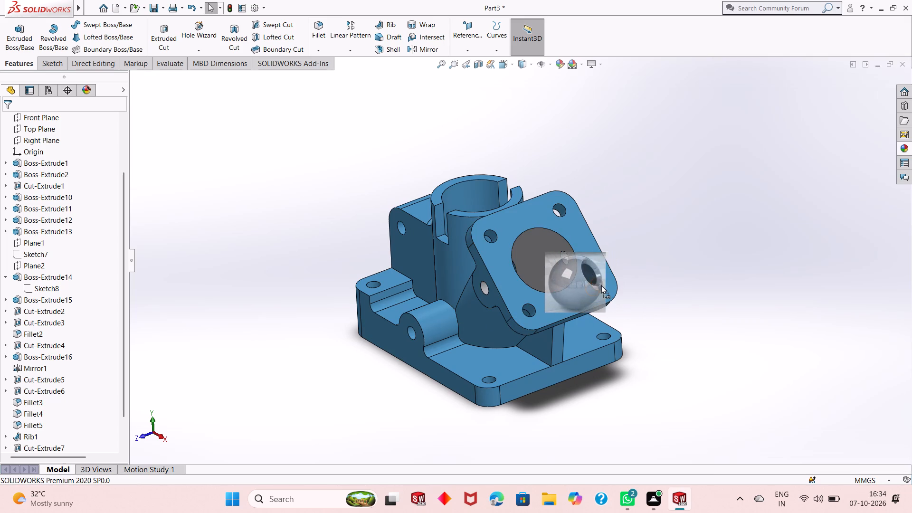
pyautogui.moveTo(601, 285); pyautogui.dragTo(600, 285)
pyautogui.click(600, 285)
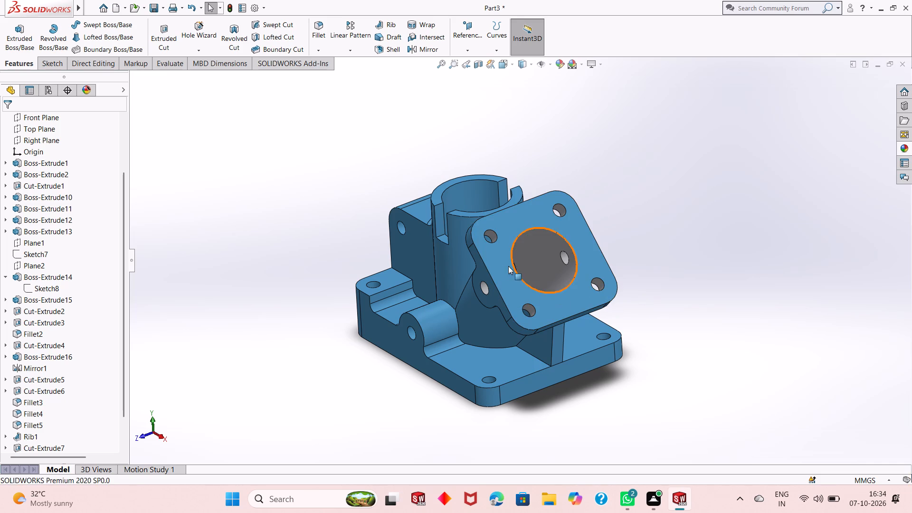
# Apply the polished aluminum appearance to the cut feature forming the base plate's corner holes.
pyautogui.scroll(-4, 538, 365)
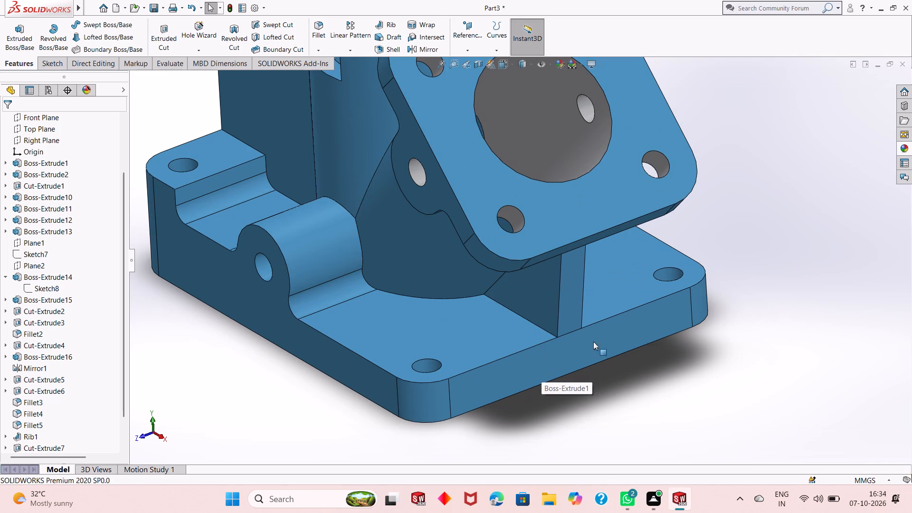
pyautogui.click(900, 147)
pyautogui.moveTo(758, 341); pyautogui.dragTo(669, 274)
pyautogui.click(669, 274)
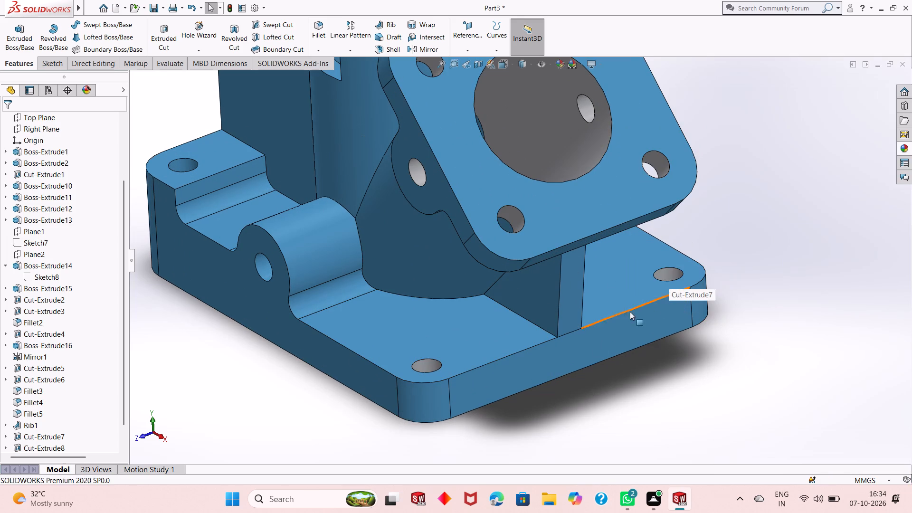
# Apply the polished aluminum appearance to the hole feature in the rounded boss on the base plate's side.
pyautogui.scroll(2, 579, 329)
pyautogui.scroll(-2, 179, 201)
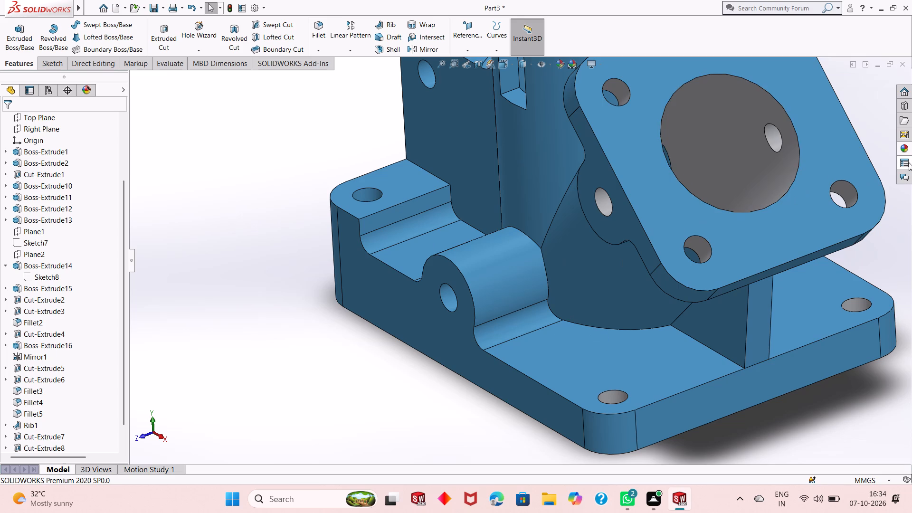
pyautogui.click(906, 152)
pyautogui.moveTo(765, 339); pyautogui.dragTo(722, 328)
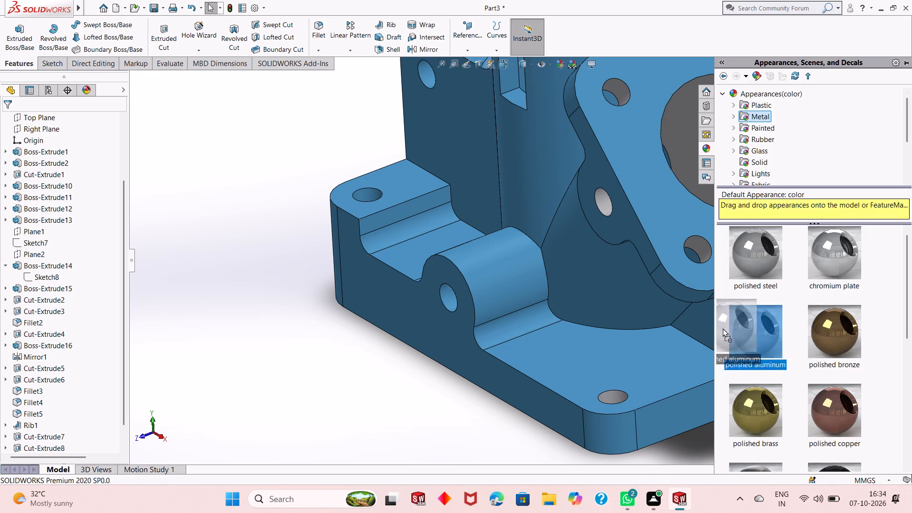
pyautogui.moveTo(722, 328); pyautogui.dragTo(446, 297)
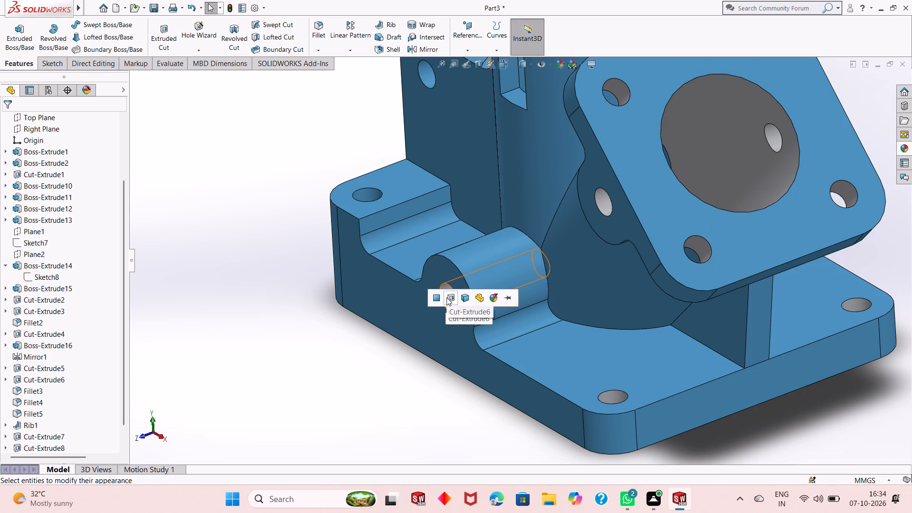
pyautogui.click(446, 297)
# Examine the flange bore and the holes from several sides to check which hole surfaces have the polished aluminum appearance.
pyautogui.moveTo(631, 261); pyautogui.dragTo(592, 312, button='middle')
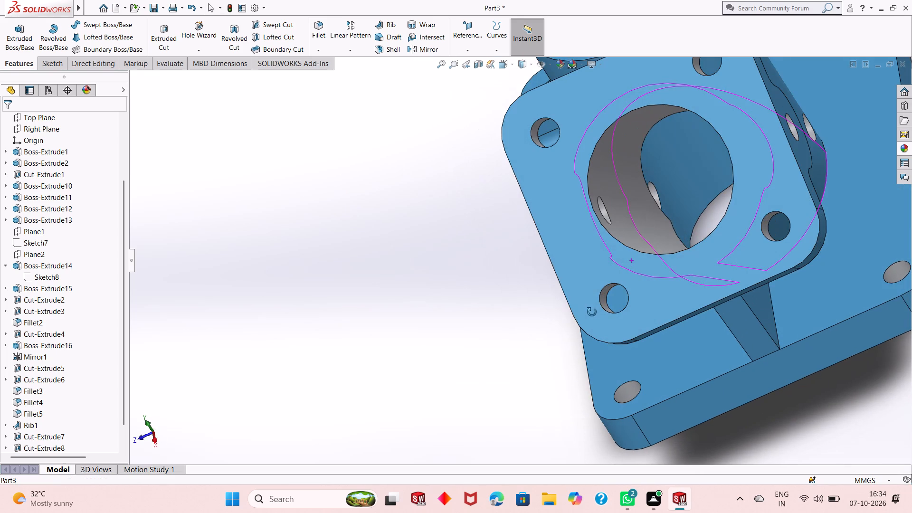
pyautogui.moveTo(592, 312); pyautogui.dragTo(570, 315, button='middle')
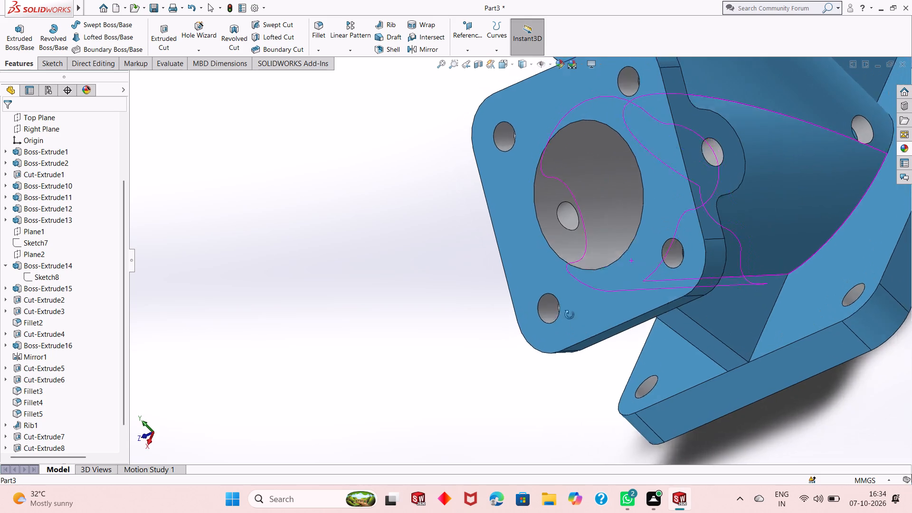
pyautogui.moveTo(570, 315); pyautogui.dragTo(649, 259, button='middle')
pyautogui.scroll(-1, 419, 248)
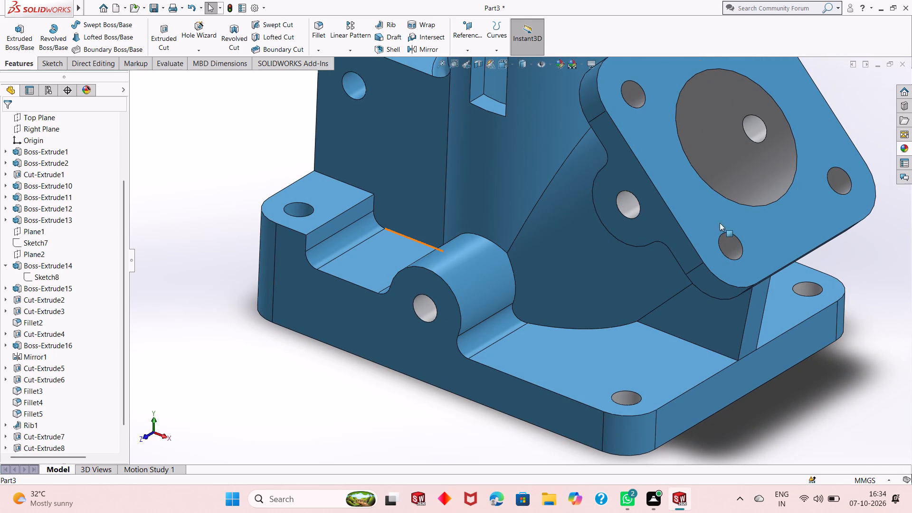
# Apply the polished aluminum appearance to the cut feature forming the hole in the base plate's raised corner pad.
pyautogui.scroll(1, 603, 273)
pyautogui.scroll(2, 518, 193)
pyautogui.scroll(-3, 463, 87)
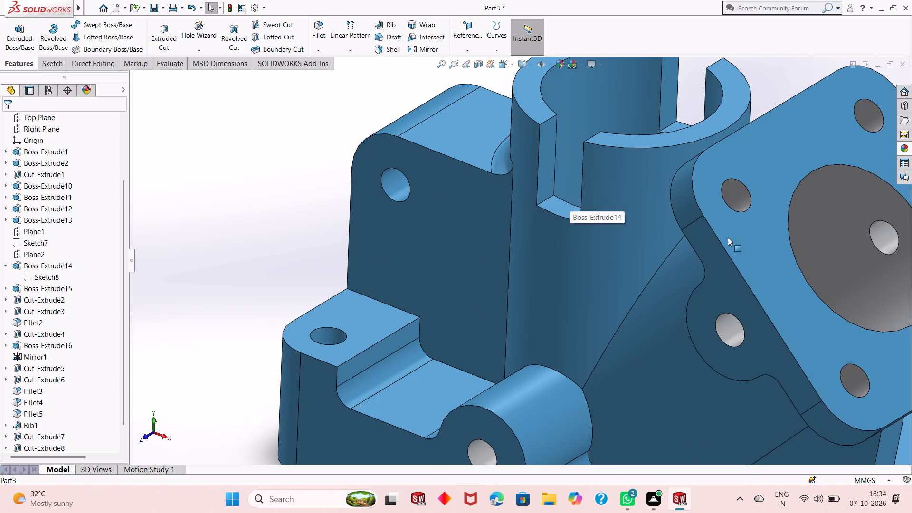
pyautogui.click(908, 149)
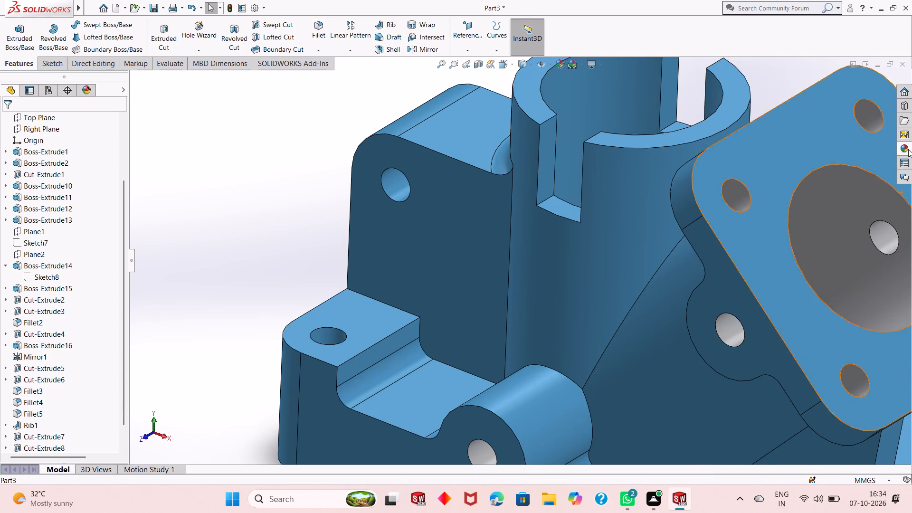
pyautogui.moveTo(760, 335); pyautogui.dragTo(336, 331)
pyautogui.click(336, 331)
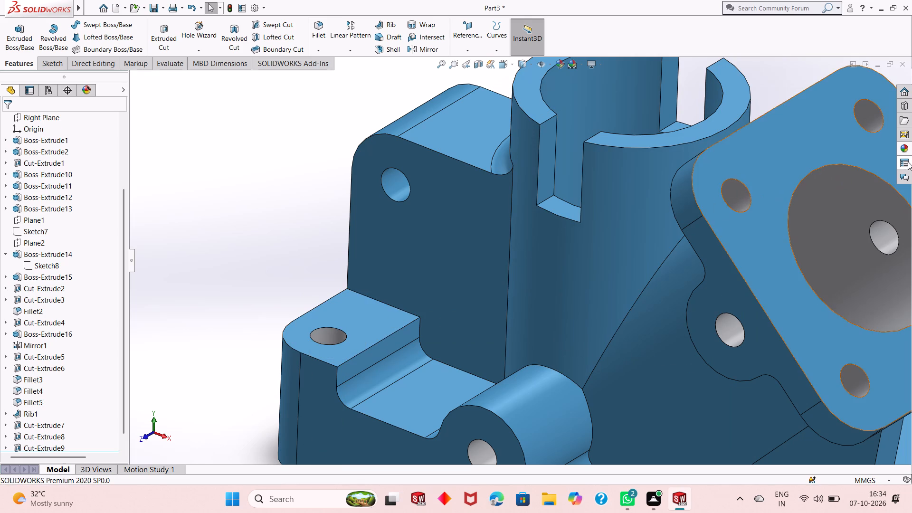
# Apply the polished aluminum appearance to the cut feature forming the hole in the upright block beside the vertical cylinder.
pyautogui.click(907, 151)
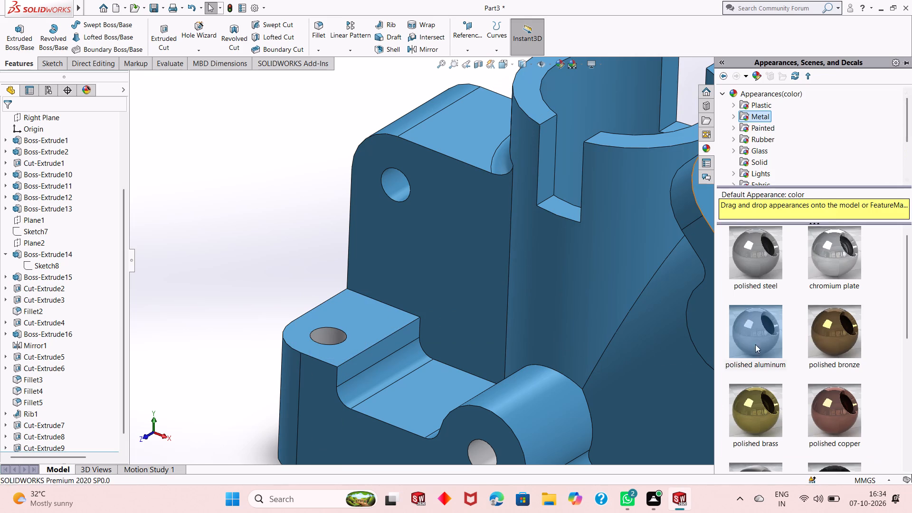
pyautogui.moveTo(755, 340); pyautogui.dragTo(386, 187)
pyautogui.click(386, 187)
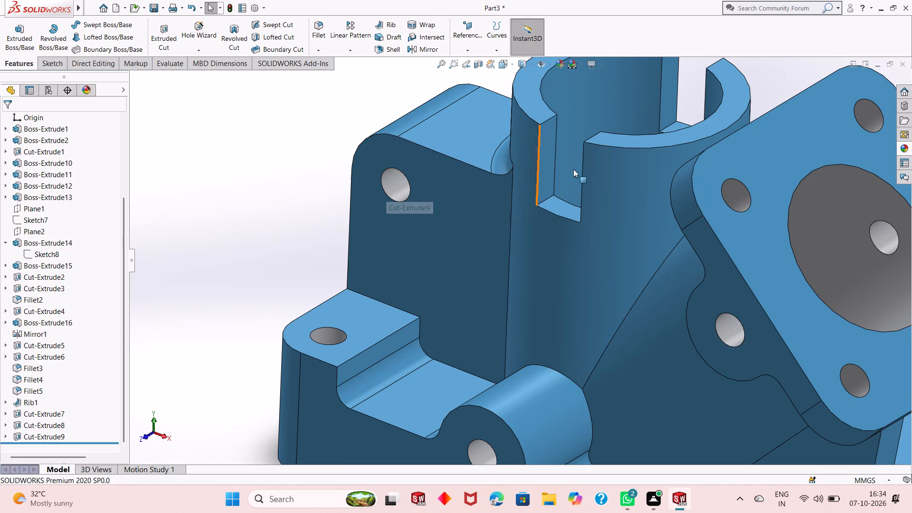
# Apply the polished aluminum appearance to only the inner bore face of the vertical slotted cylinder.
pyautogui.click(901, 148)
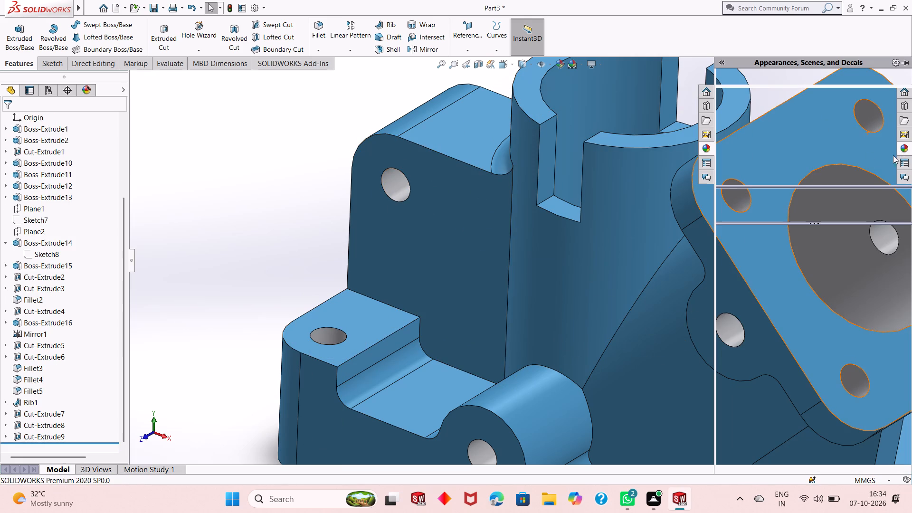
pyautogui.moveTo(766, 343); pyautogui.dragTo(602, 98)
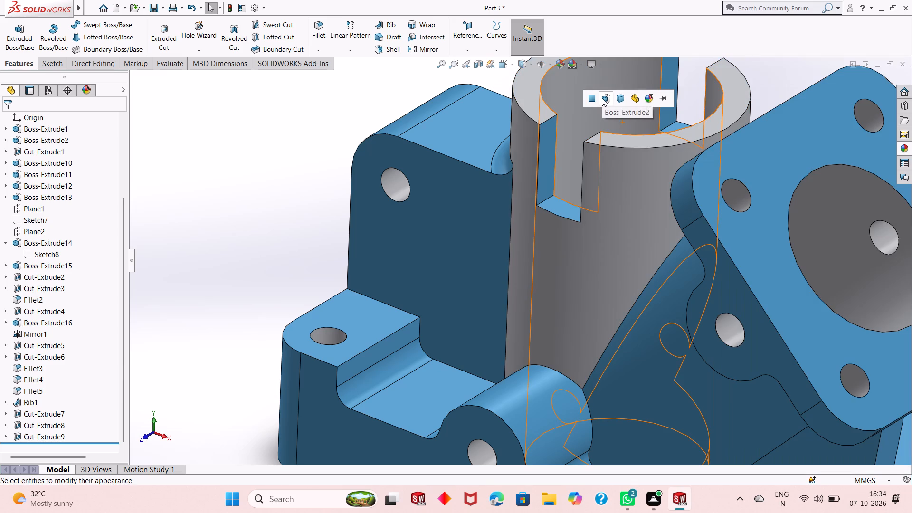
pyautogui.click(589, 97)
# Apply the polished aluminum appearance to the cut feature forming the slots in the vertical cylinder's upper rim.
pyautogui.scroll(2, 602, 166)
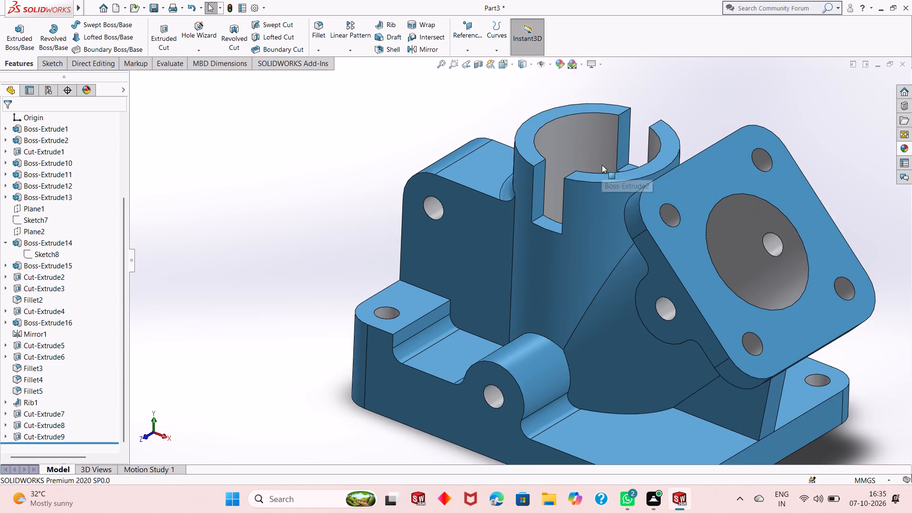
pyautogui.moveTo(602, 166); pyautogui.dragTo(609, 288, button='middle')
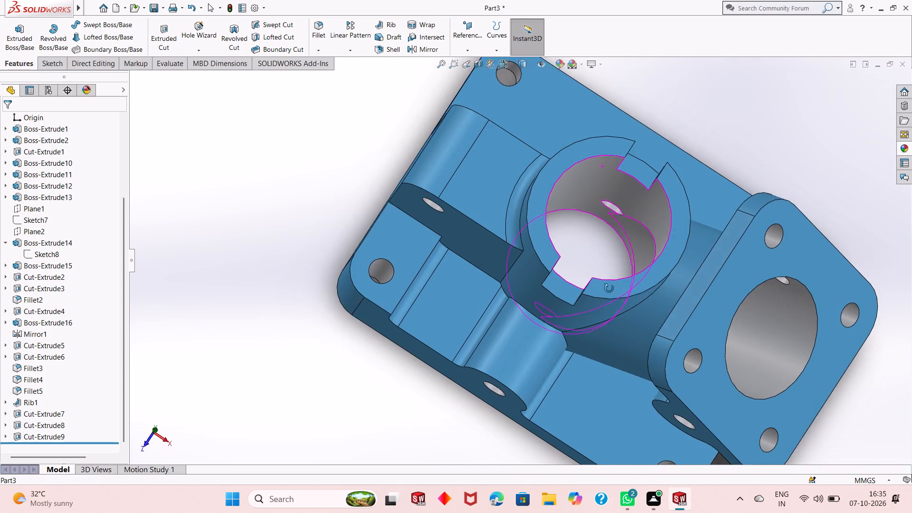
pyautogui.moveTo(609, 288); pyautogui.dragTo(589, 285, button='middle')
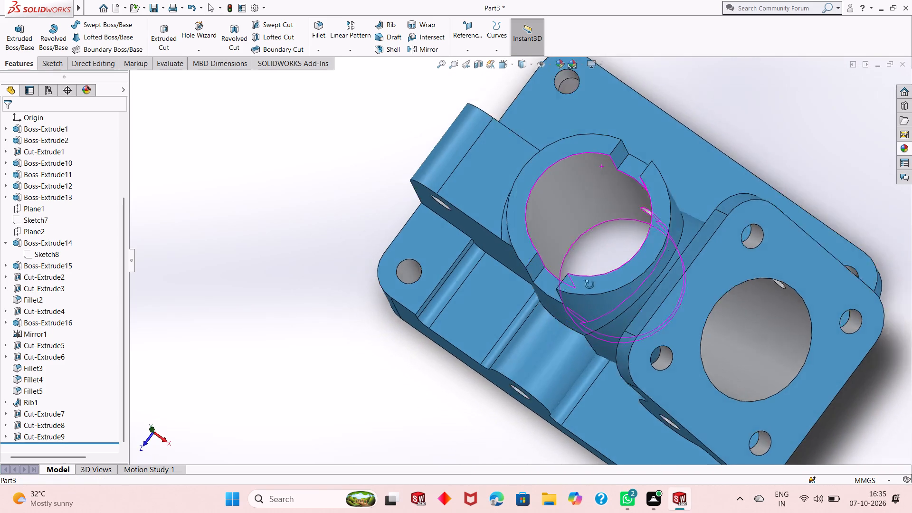
pyautogui.moveTo(589, 285); pyautogui.dragTo(588, 188, button='middle')
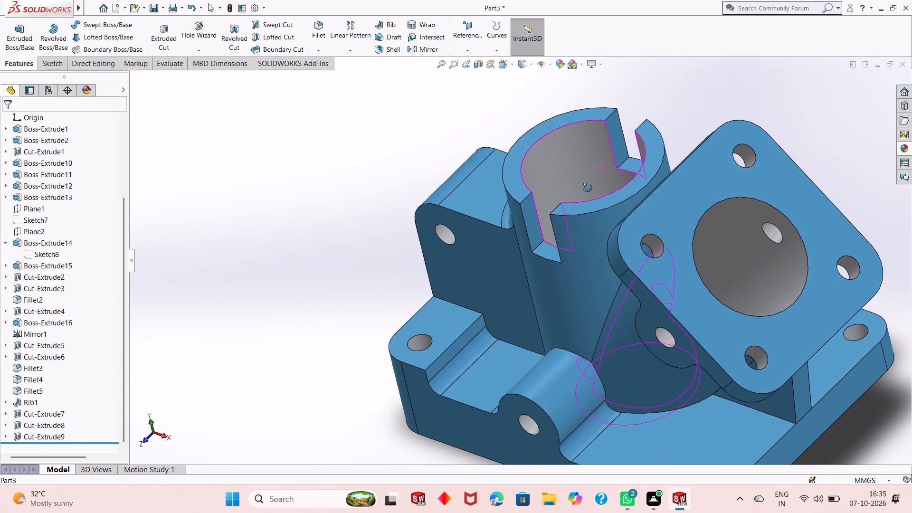
pyautogui.moveTo(588, 188); pyautogui.dragTo(595, 154, button='middle')
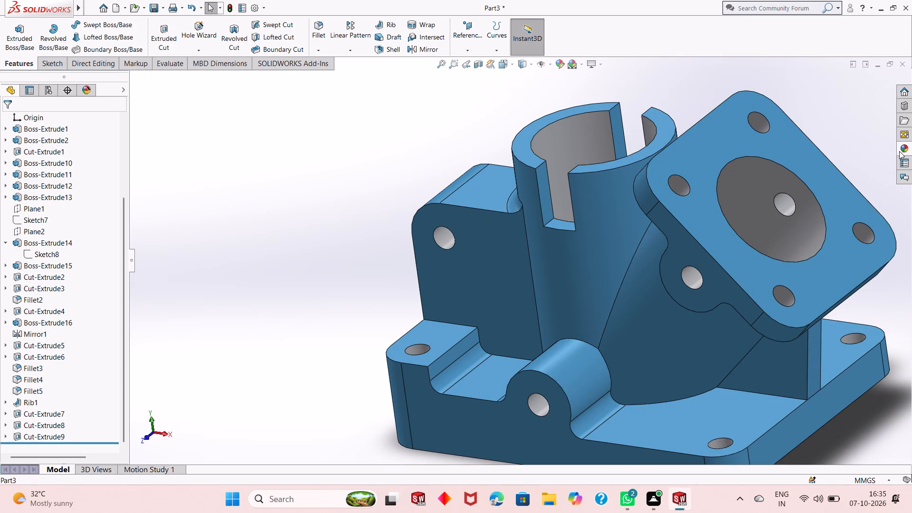
pyautogui.click(901, 150)
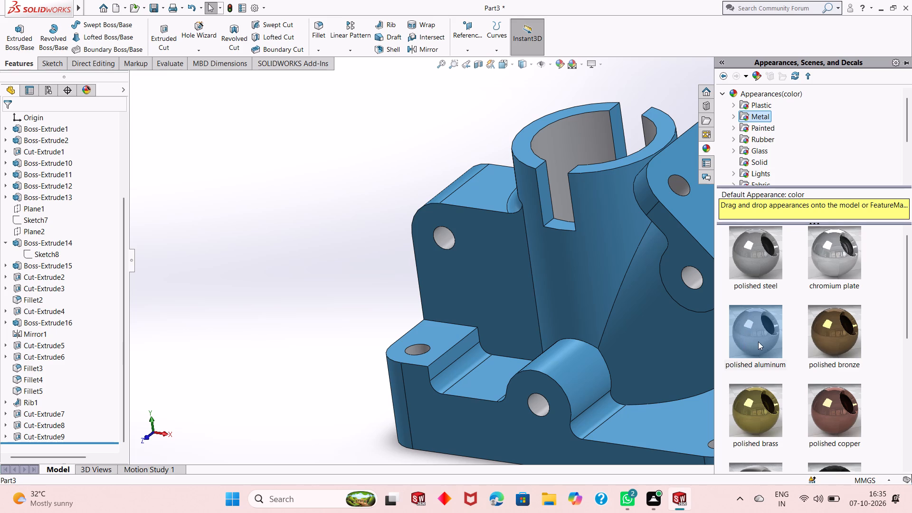
pyautogui.moveTo(762, 329); pyautogui.dragTo(546, 189)
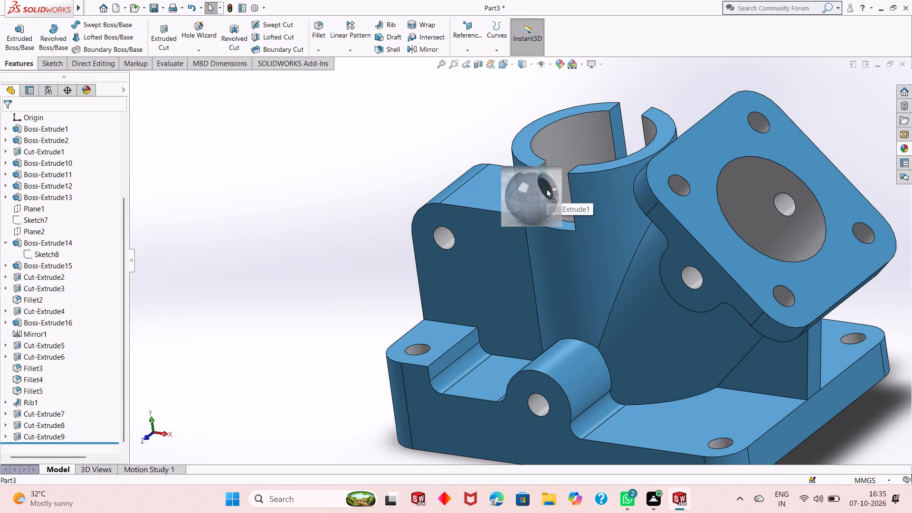
pyautogui.moveTo(546, 189); pyautogui.dragTo(546, 189)
pyautogui.click(558, 190)
# Examine the coloured part from several sides to check the appearance of its bores, holes and slots.
pyautogui.scroll(2, 637, 237)
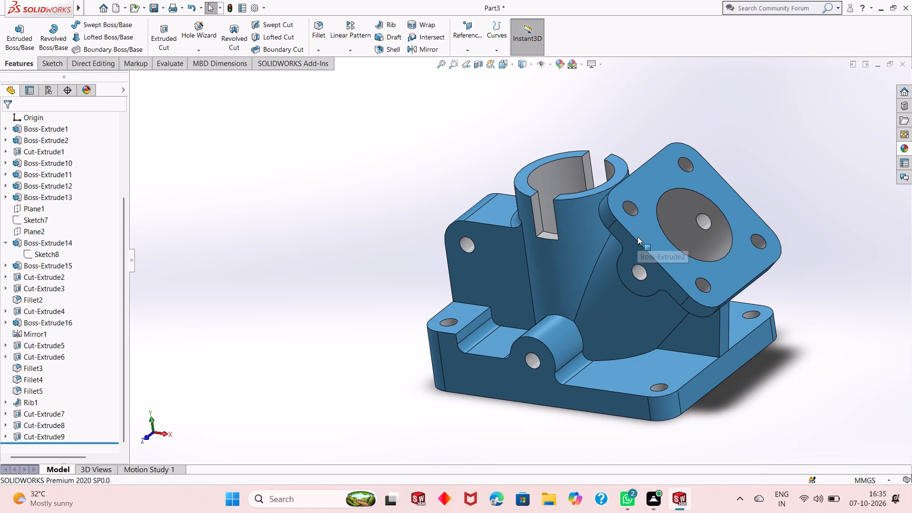
pyautogui.moveTo(568, 298); pyautogui.dragTo(583, 264, button='middle')
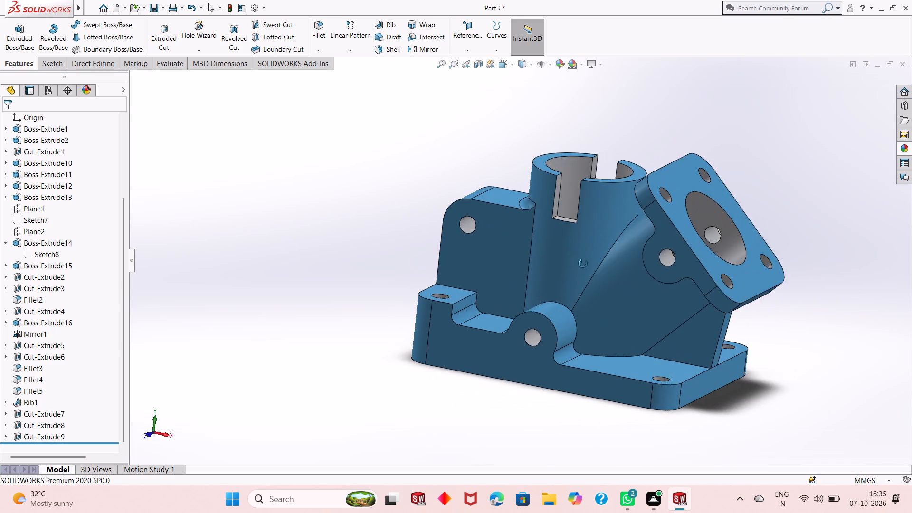
pyautogui.moveTo(583, 264); pyautogui.dragTo(553, 270, button='middle')
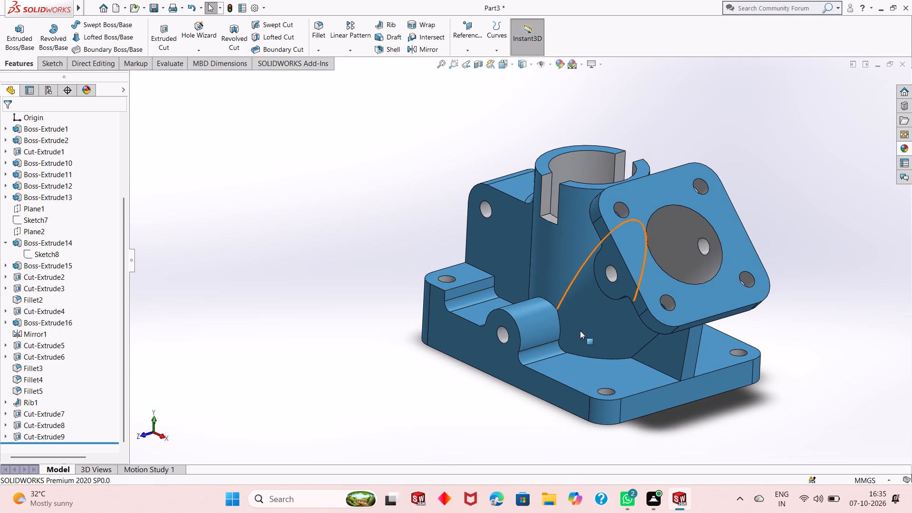
pyautogui.moveTo(570, 341); pyautogui.dragTo(510, 382, button='middle')
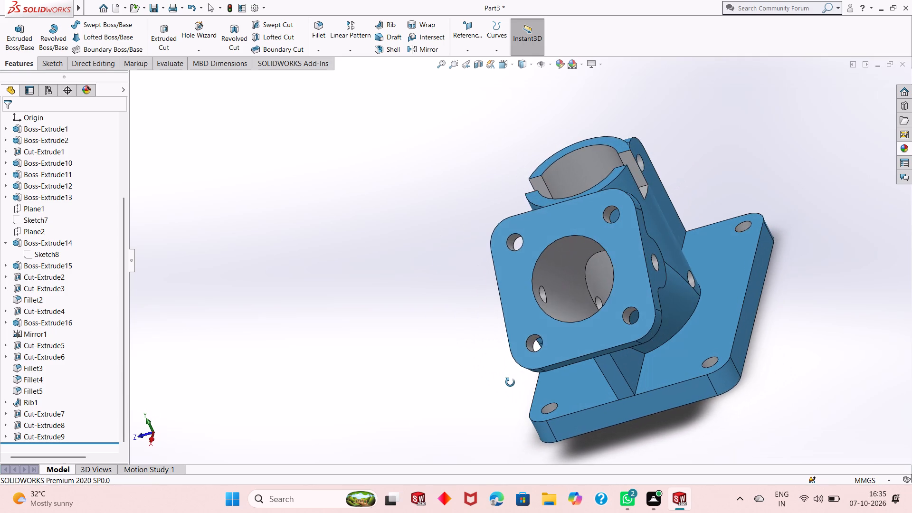
pyautogui.moveTo(510, 382); pyautogui.dragTo(584, 344, button='middle')
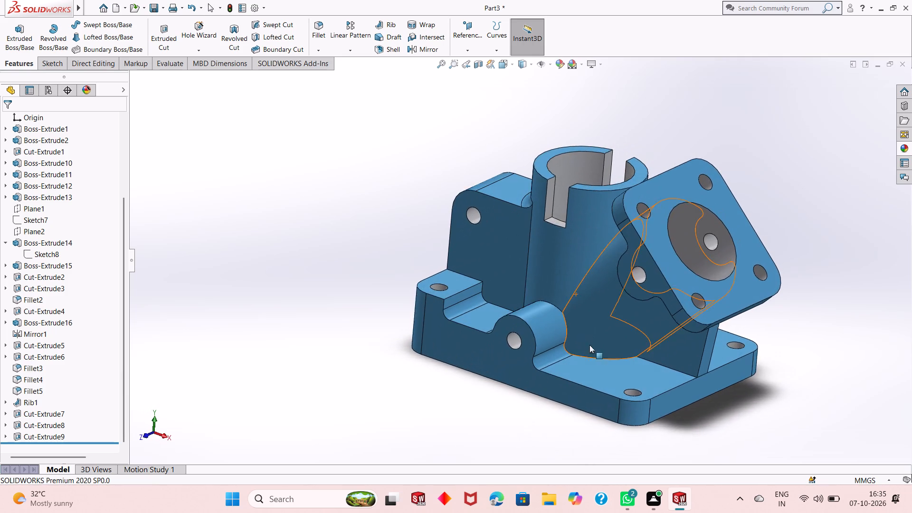
pyautogui.scroll(2, 586, 337)
pyautogui.scroll(-2, 723, 229)
pyautogui.scroll(3, 492, 315)
pyautogui.scroll(-2, 480, 286)
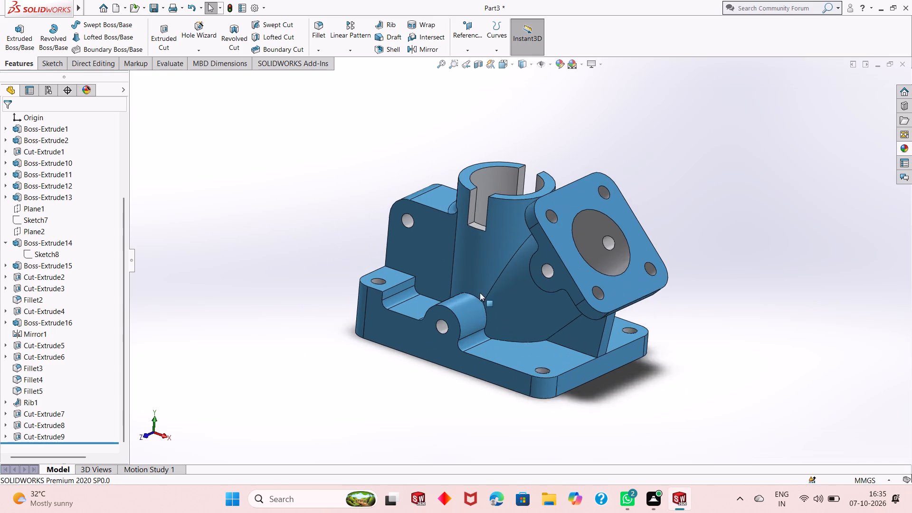
pyautogui.scroll(-1, 480, 293)
pyautogui.scroll(-1, 442, 280)
pyautogui.scroll(1, 445, 306)
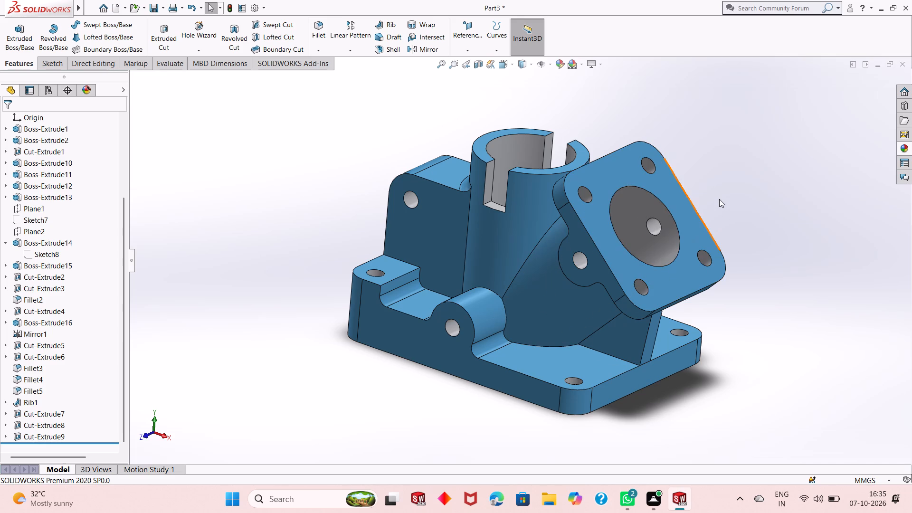
# Save the part in the Downloads folder under the name "Slotted clamp bracket".
pyautogui.hotkey('ctrl', 's')
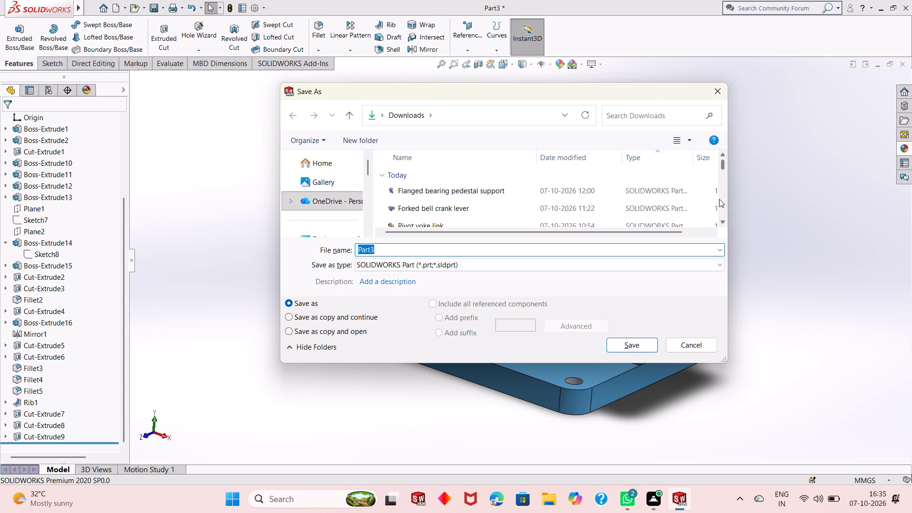
pyautogui.write('Slotted')
pyautogui.press('space')
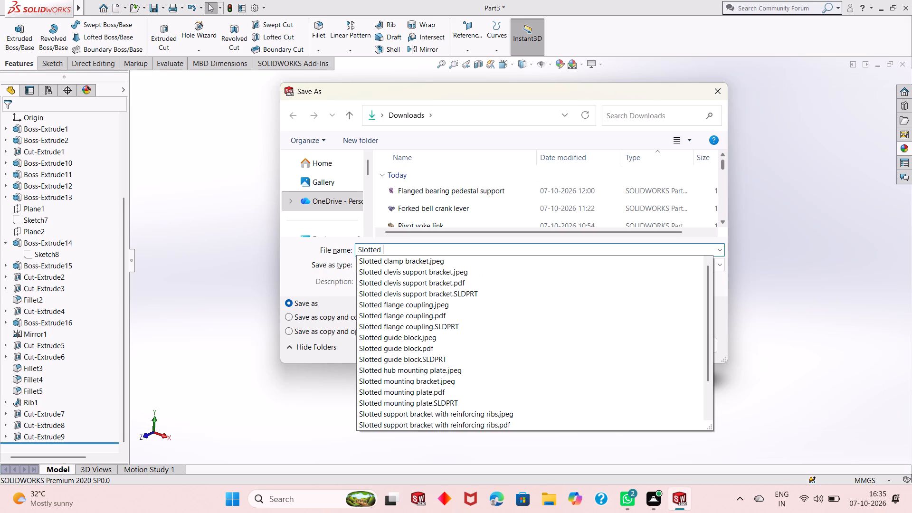
pyautogui.write('clamp')
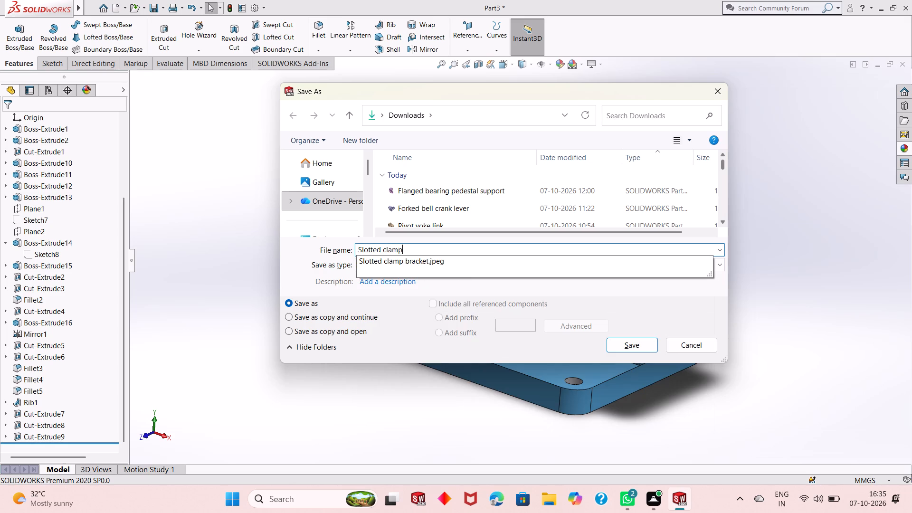
pyautogui.press('space')
pyautogui.write('bracket')
pyautogui.press('Return')
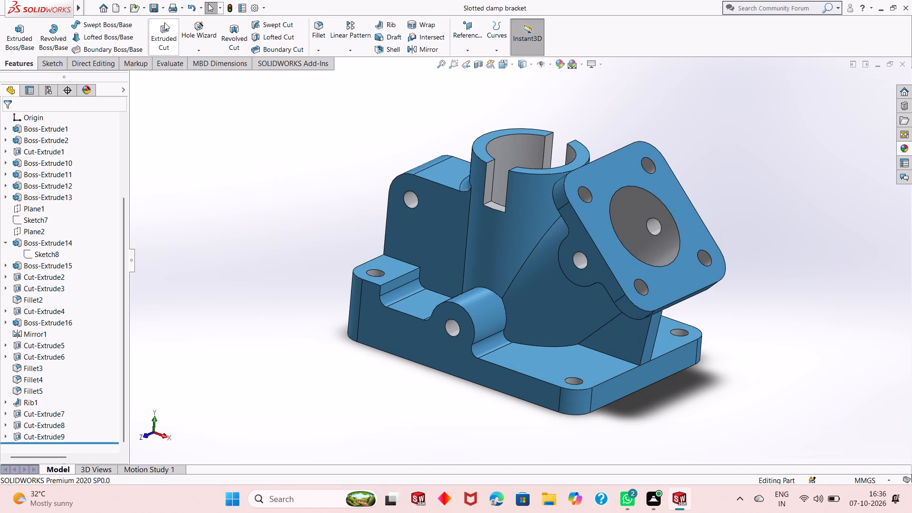
# Save a PDF copy (Adobe Portable Document Format) of the part as "Slotted clamp bracket" in the Downloads folder.
pyautogui.click(164, 4)
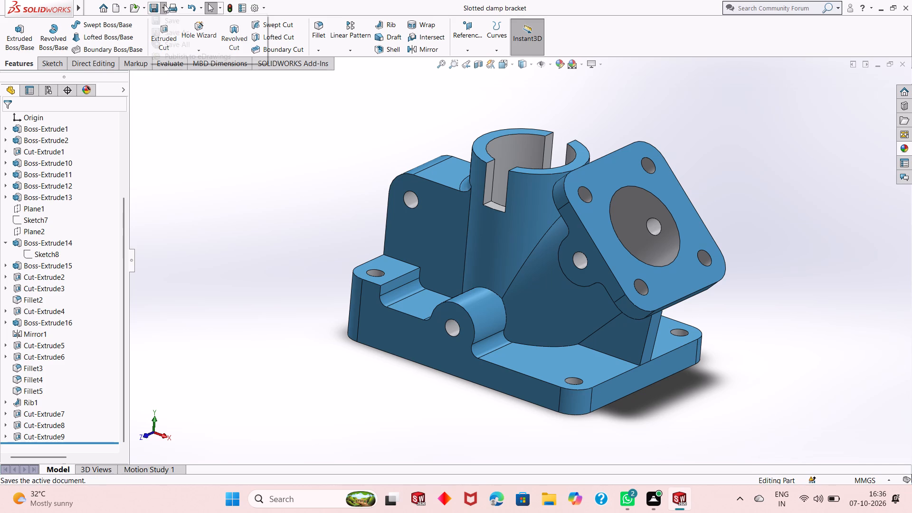
pyautogui.click(180, 34)
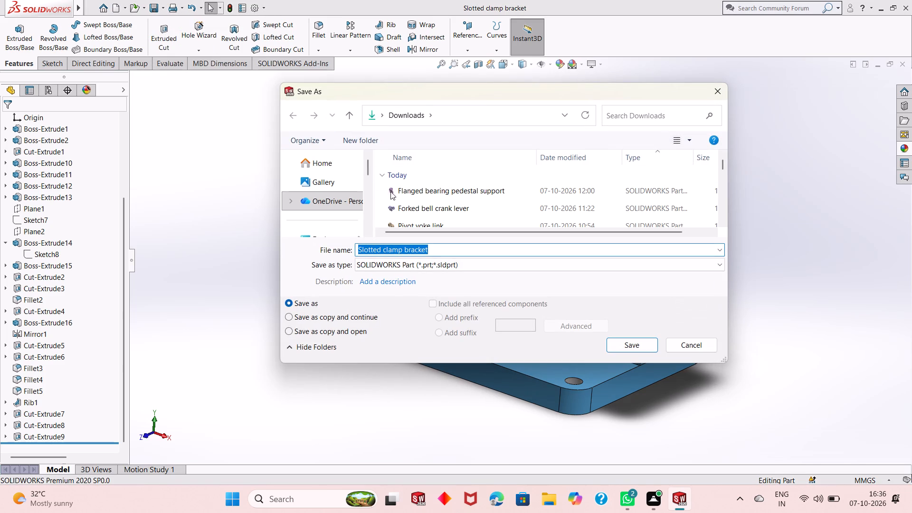
pyautogui.click(462, 267)
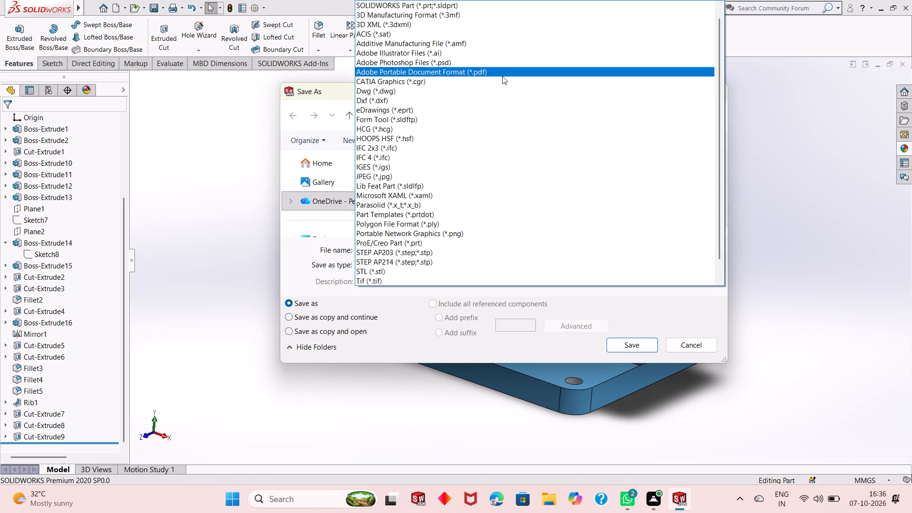
pyautogui.click(502, 76)
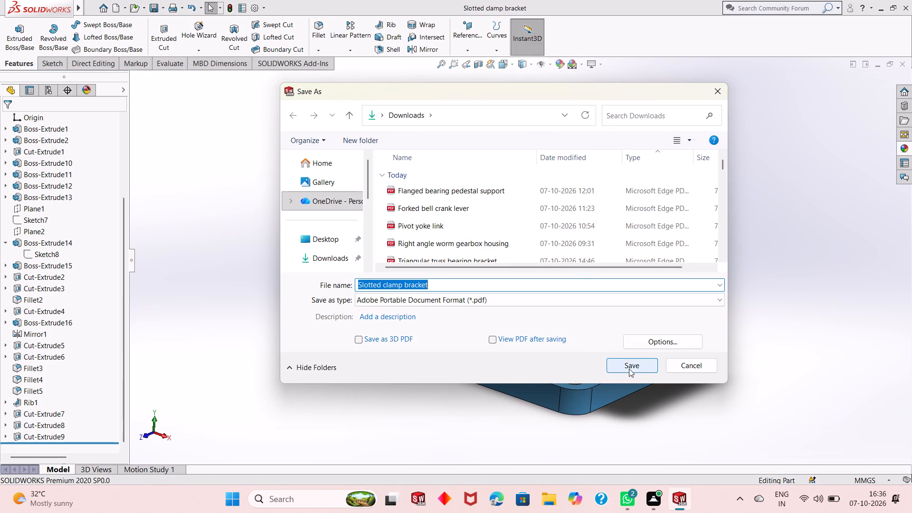
pyautogui.click(629, 369)
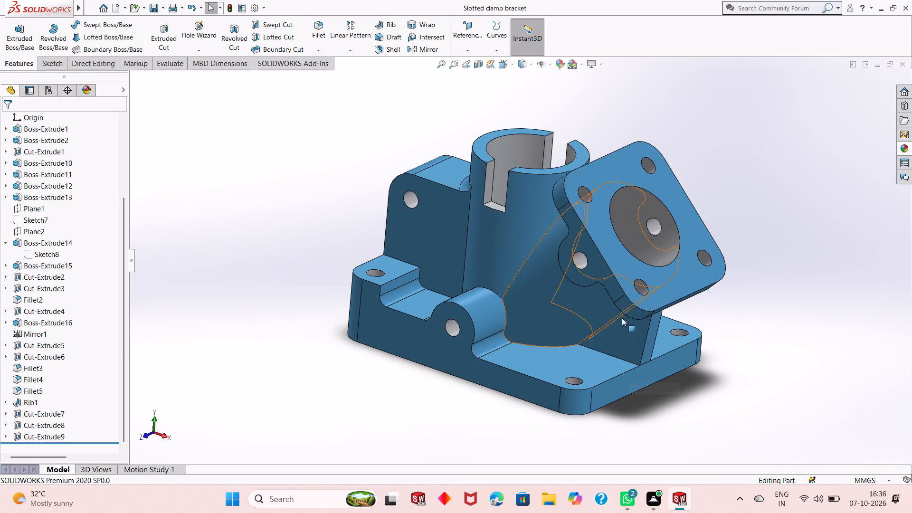